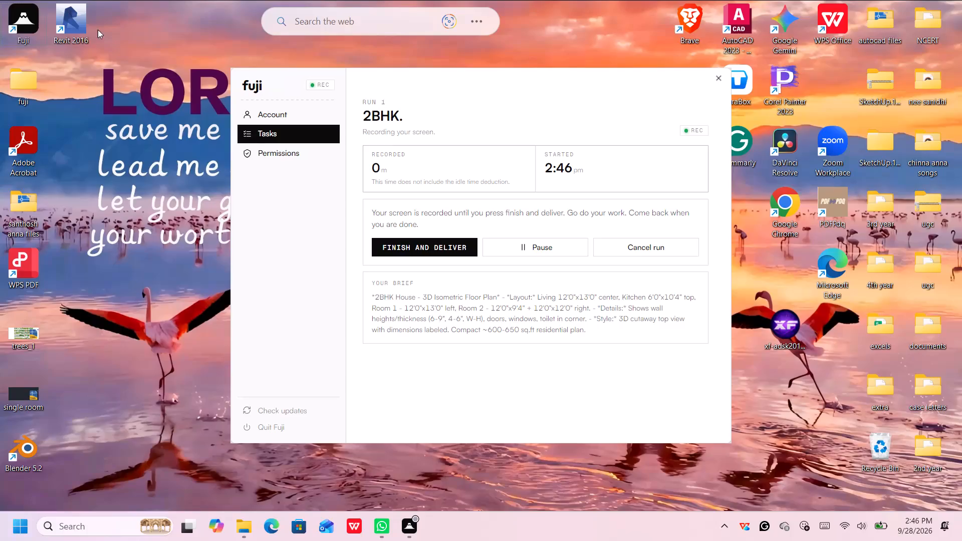
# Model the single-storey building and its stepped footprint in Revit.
# Launch Revit 2016 from the desktop.
pyautogui.doubleClick(79, 19)
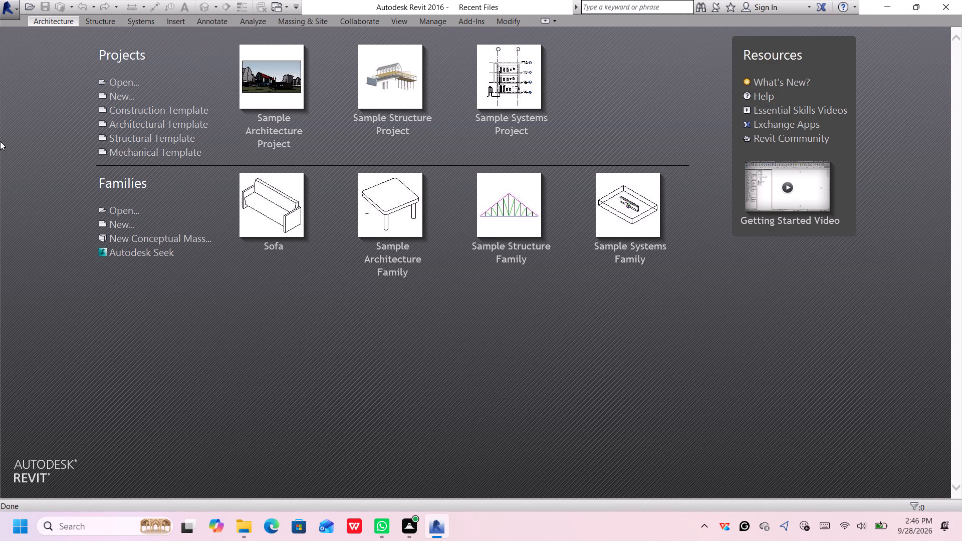
# Create a new project based on the Architectural Template.
pyautogui.click(105, 90)
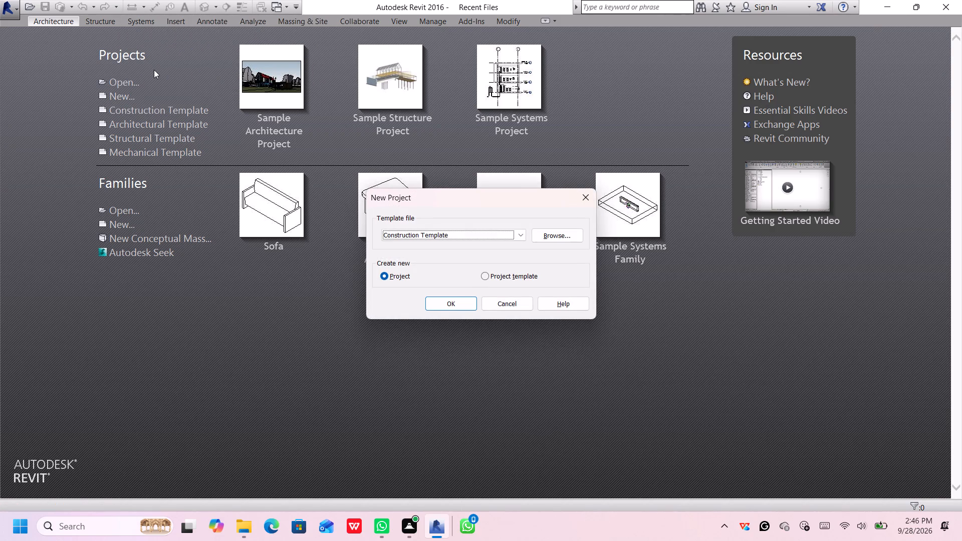
pyautogui.click(477, 239)
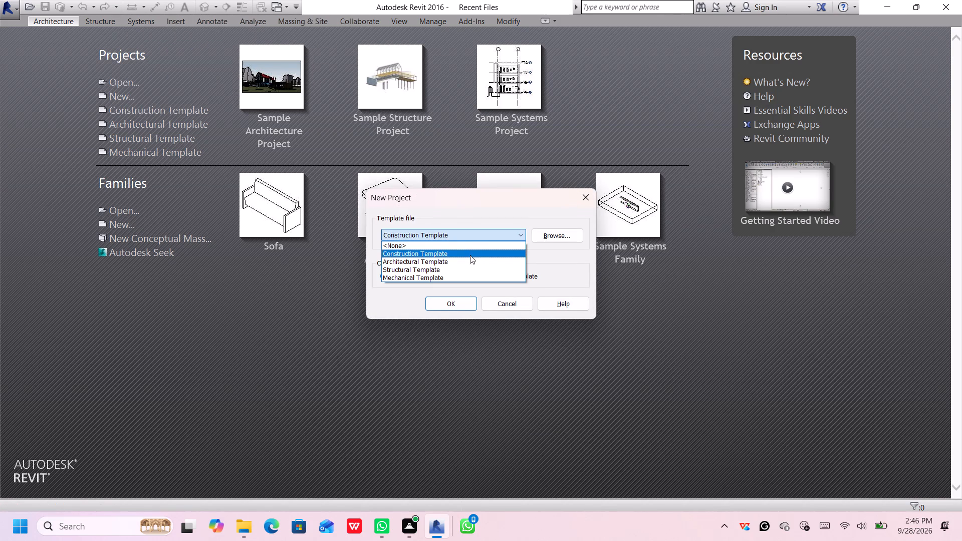
pyautogui.click(470, 259)
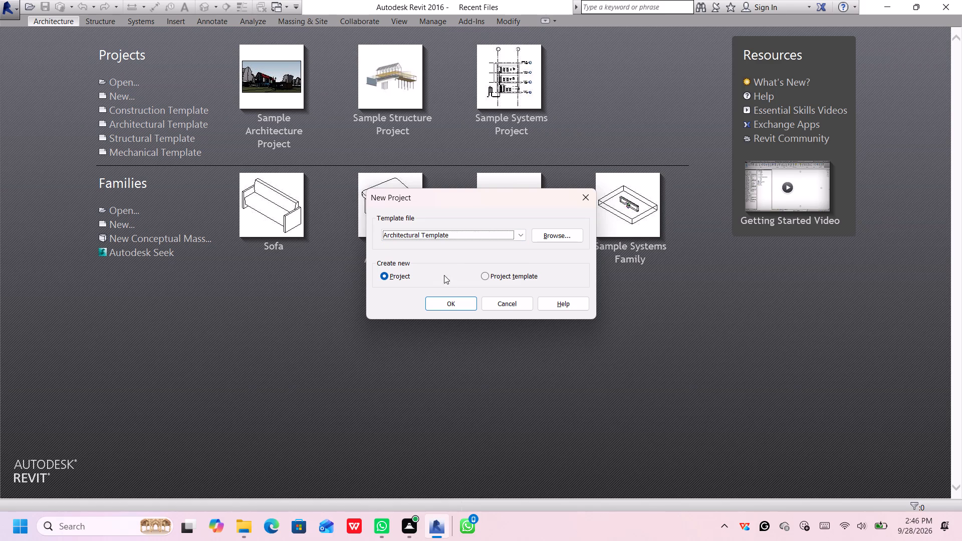
pyautogui.click(462, 303)
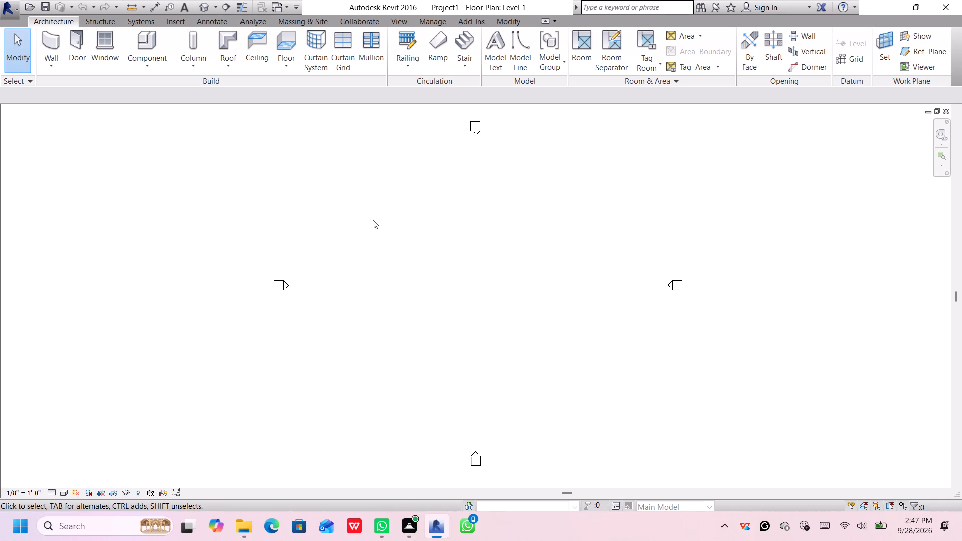
# Display the Project Browser and the Properties palette alongside the Level 1 floor plan.
pyautogui.rightClick(386, 203)
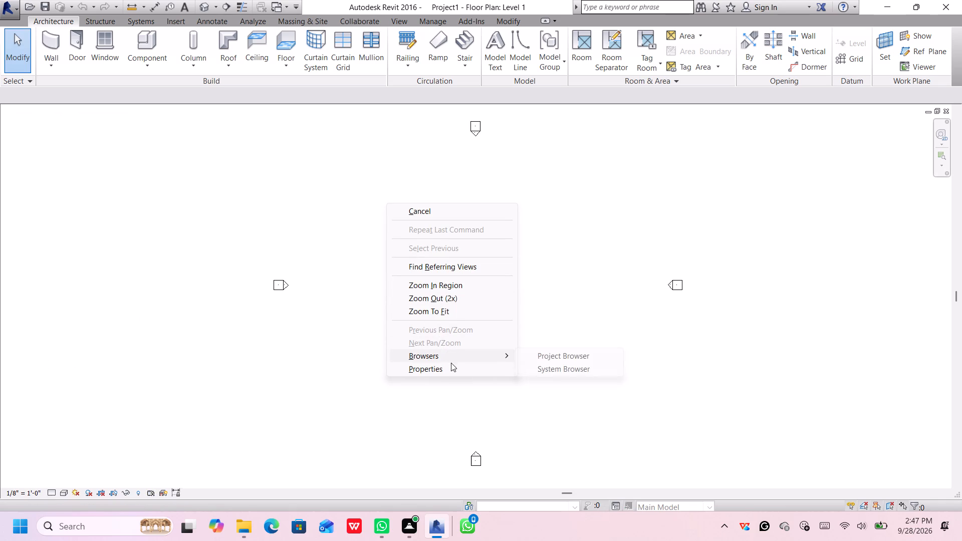
pyautogui.click(528, 353)
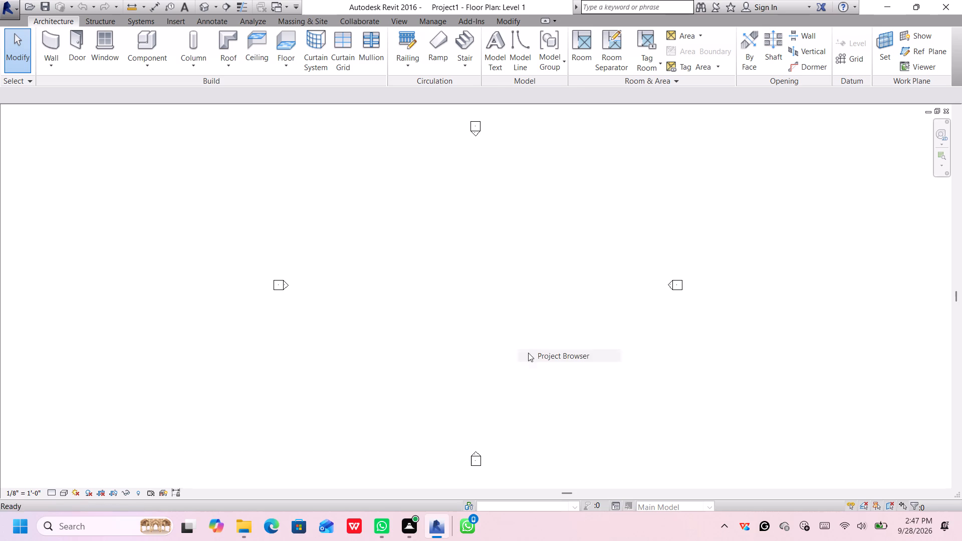
pyautogui.rightClick(350, 244)
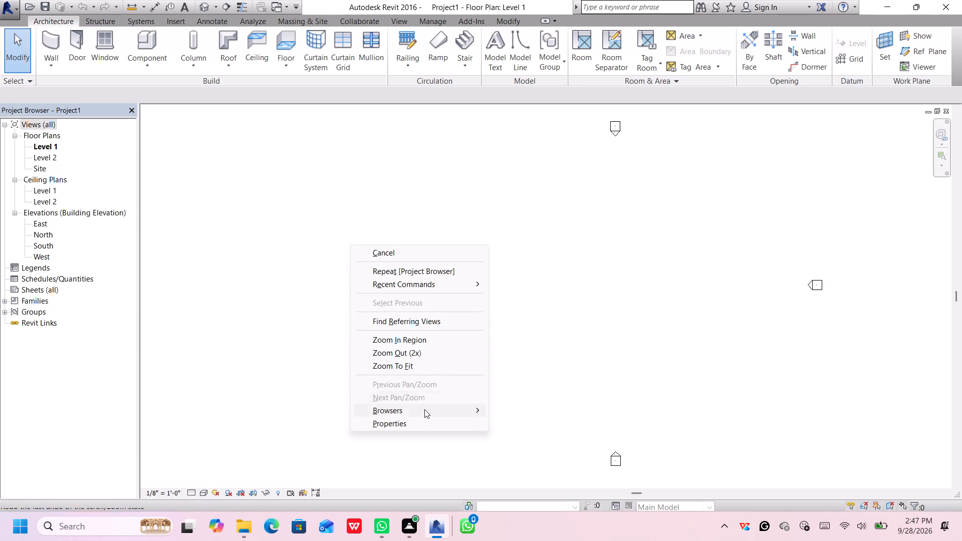
pyautogui.click(424, 424)
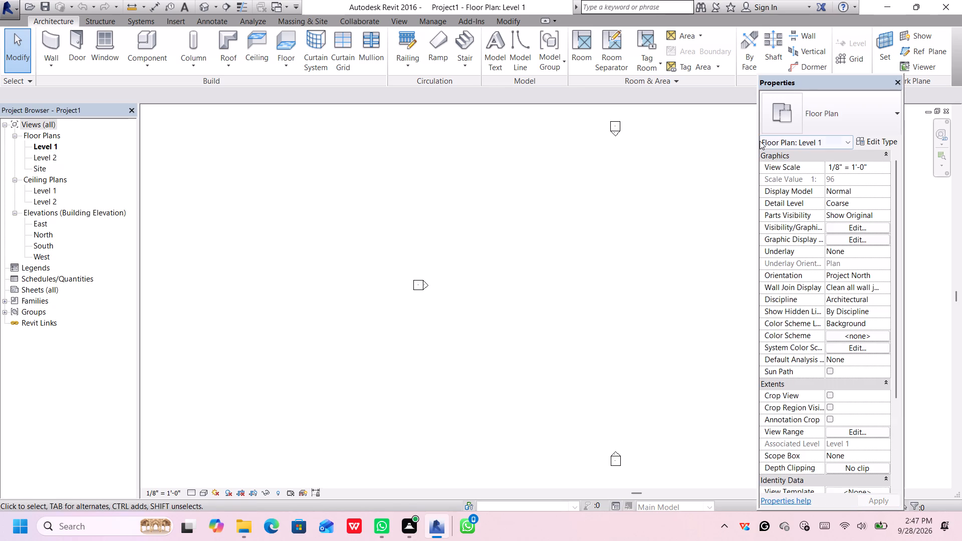
pyautogui.moveTo(826, 84); pyautogui.dragTo(913, 88)
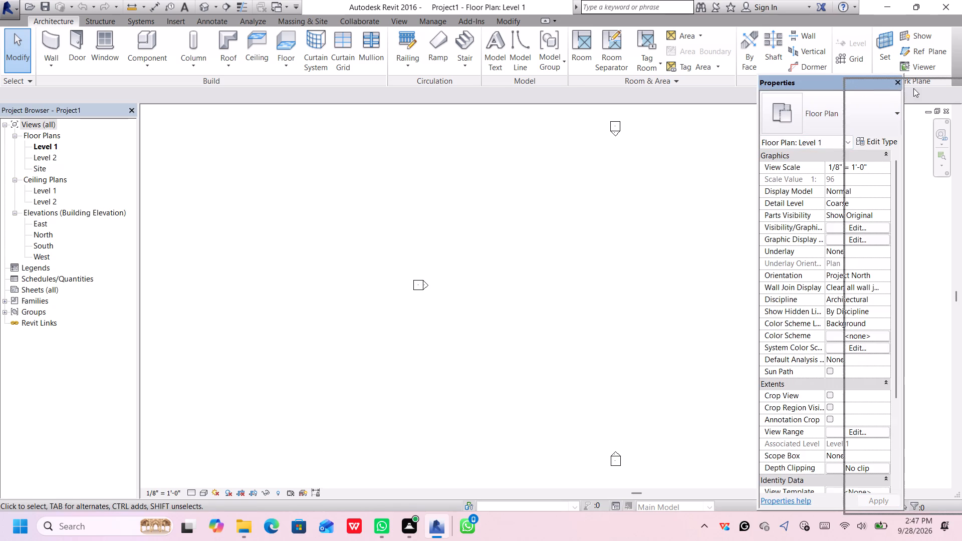
pyautogui.moveTo(913, 88); pyautogui.dragTo(909, 88)
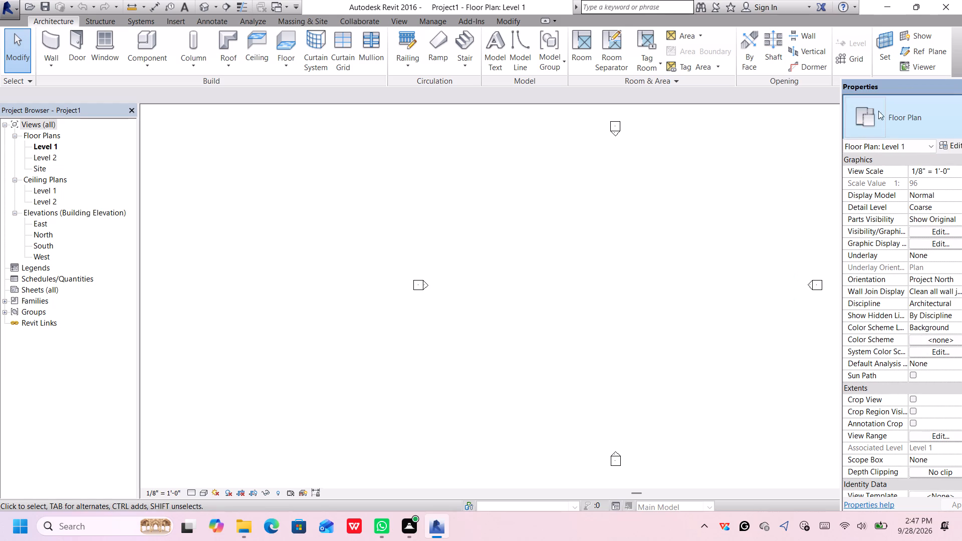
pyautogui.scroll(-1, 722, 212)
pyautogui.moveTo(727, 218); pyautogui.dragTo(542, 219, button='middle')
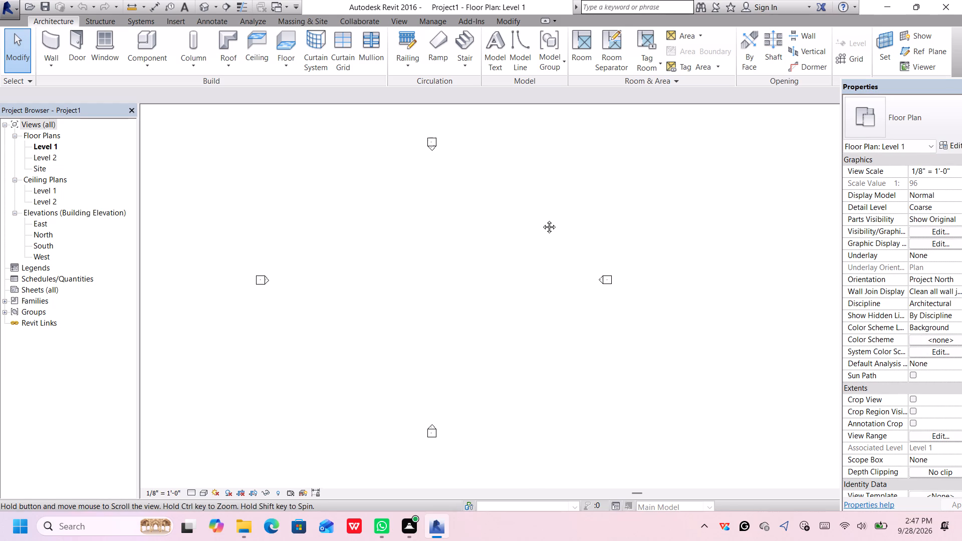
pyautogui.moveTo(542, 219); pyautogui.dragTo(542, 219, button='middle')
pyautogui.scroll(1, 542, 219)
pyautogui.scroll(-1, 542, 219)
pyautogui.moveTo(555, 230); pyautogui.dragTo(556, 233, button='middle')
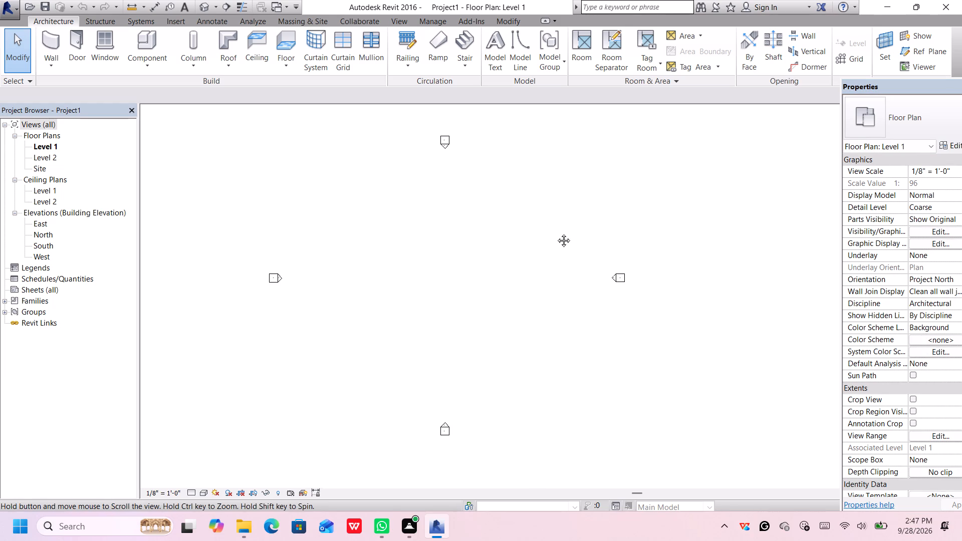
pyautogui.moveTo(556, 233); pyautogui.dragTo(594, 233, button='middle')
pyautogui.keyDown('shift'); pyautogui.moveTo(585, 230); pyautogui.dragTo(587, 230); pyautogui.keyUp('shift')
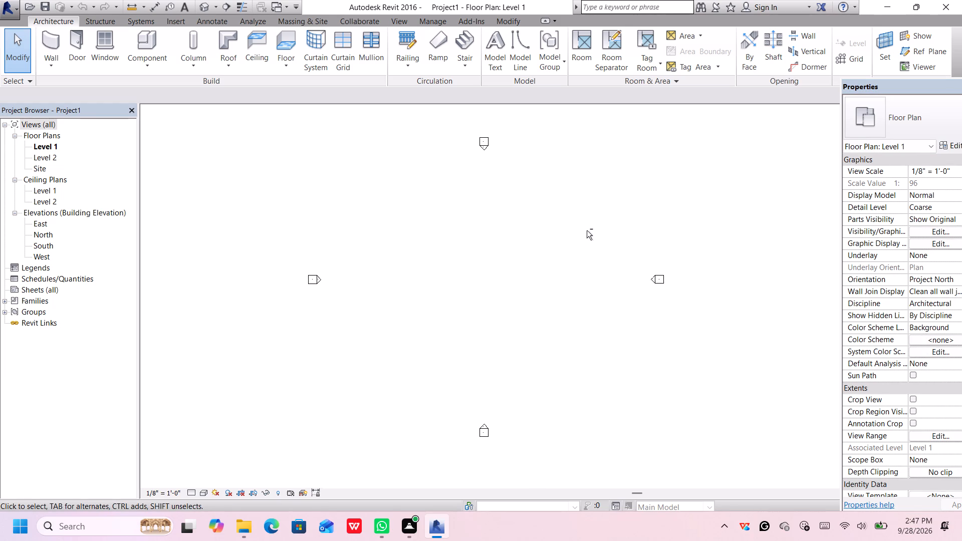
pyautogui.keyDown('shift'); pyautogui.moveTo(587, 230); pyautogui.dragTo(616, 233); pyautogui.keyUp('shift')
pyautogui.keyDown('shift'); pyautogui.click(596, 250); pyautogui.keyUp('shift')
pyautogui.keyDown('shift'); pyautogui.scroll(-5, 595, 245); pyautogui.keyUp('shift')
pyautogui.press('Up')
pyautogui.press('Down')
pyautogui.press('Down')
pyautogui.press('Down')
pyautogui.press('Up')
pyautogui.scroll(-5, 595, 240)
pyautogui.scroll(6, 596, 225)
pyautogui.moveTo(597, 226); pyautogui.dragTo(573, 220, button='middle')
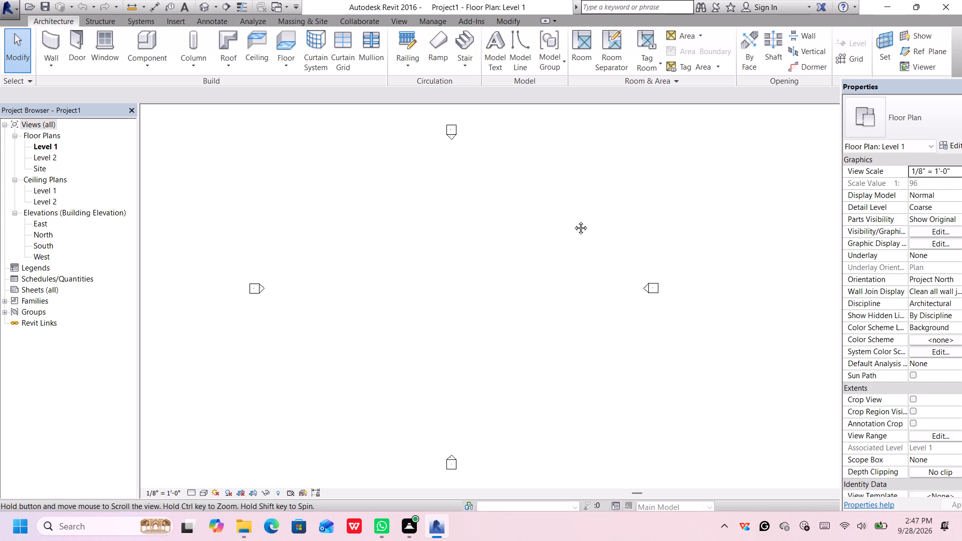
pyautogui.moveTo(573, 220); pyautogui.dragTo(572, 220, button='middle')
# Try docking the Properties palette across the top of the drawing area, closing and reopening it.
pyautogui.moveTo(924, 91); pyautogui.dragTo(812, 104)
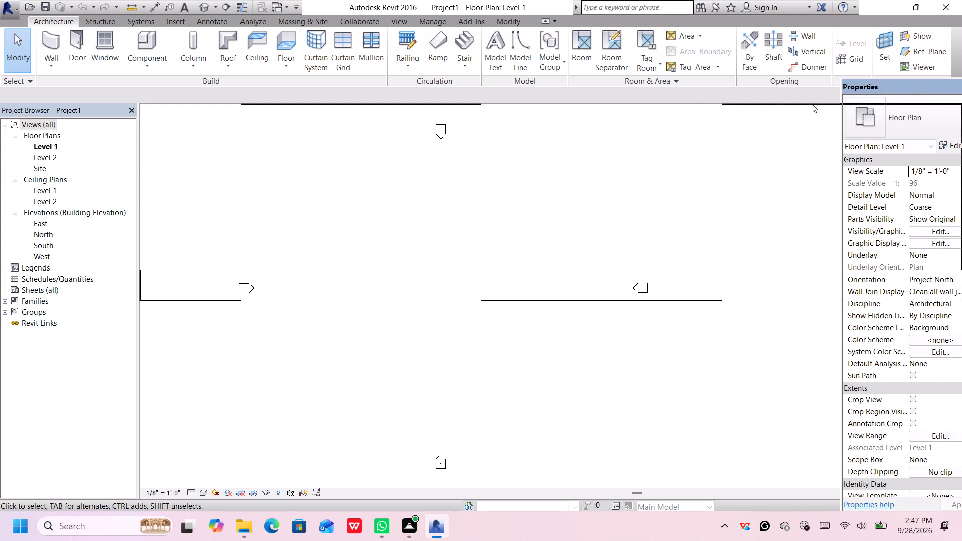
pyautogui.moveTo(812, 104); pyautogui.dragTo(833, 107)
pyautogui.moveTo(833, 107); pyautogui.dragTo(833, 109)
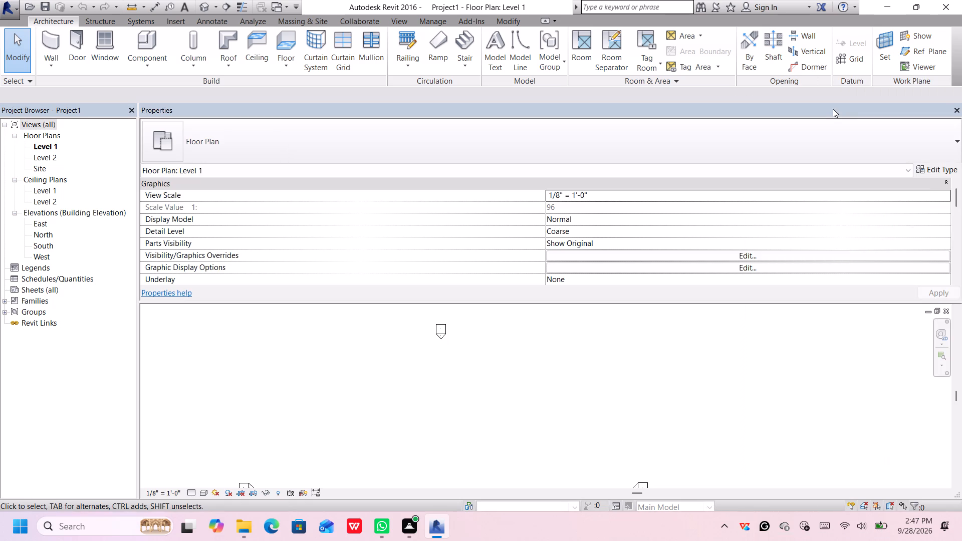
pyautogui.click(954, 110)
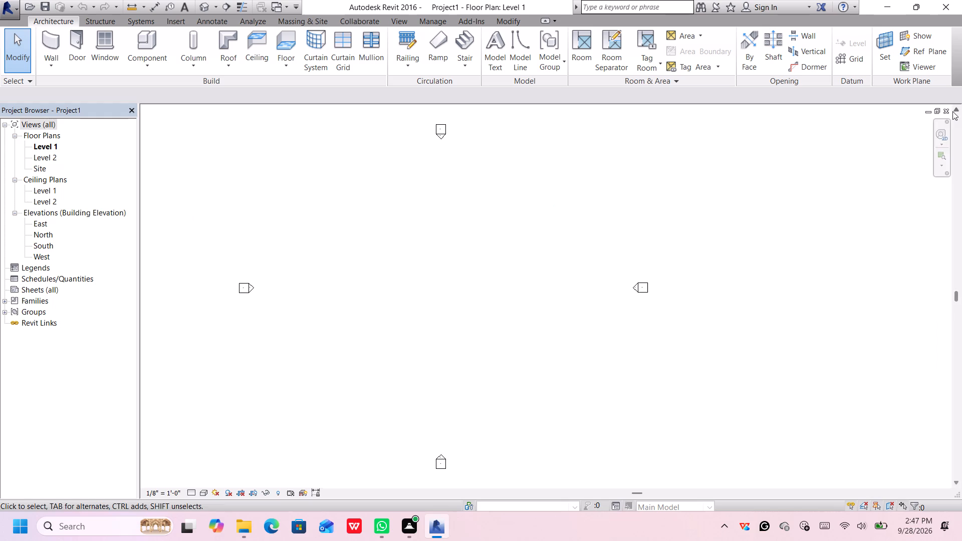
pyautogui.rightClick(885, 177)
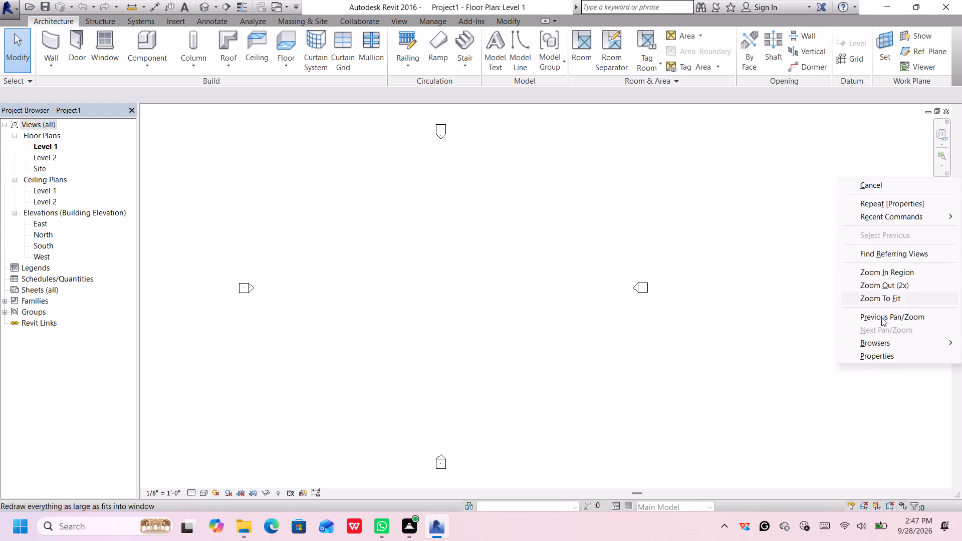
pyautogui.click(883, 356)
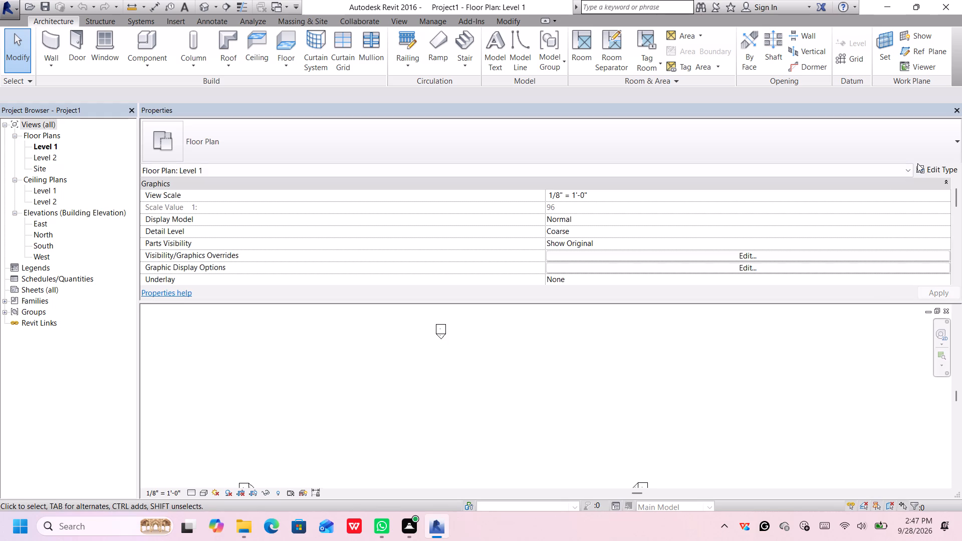
# Undock the Properties palette and float it as a narrow vertical palette beyond the plan's east elevation marker, fully in view.
pyautogui.moveTo(204, 113); pyautogui.dragTo(548, 135)
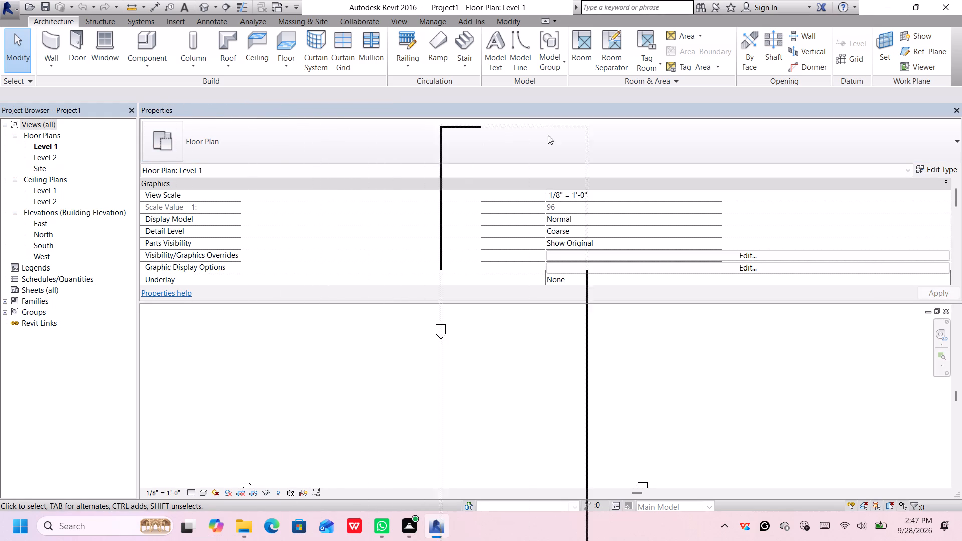
pyautogui.moveTo(548, 135); pyautogui.dragTo(857, 112)
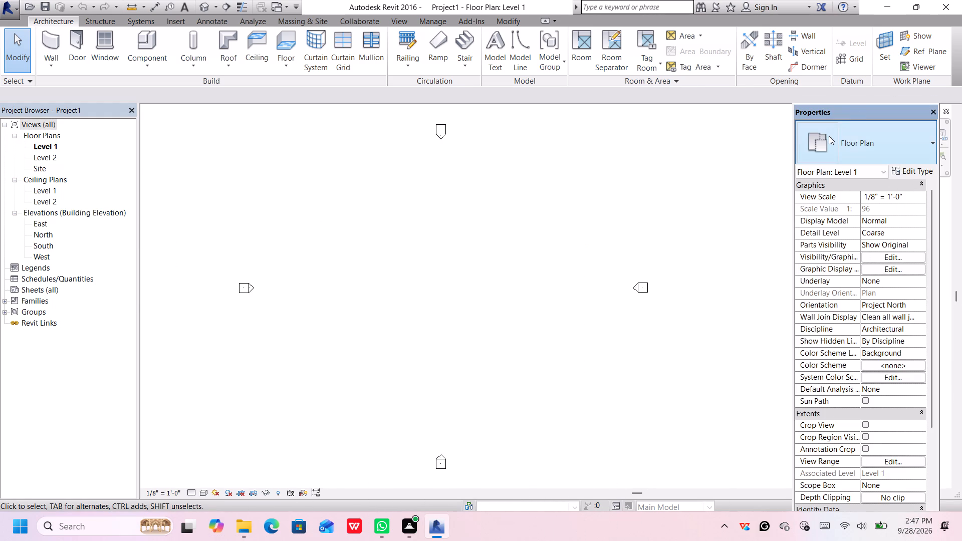
pyautogui.moveTo(855, 108); pyautogui.dragTo(836, 113)
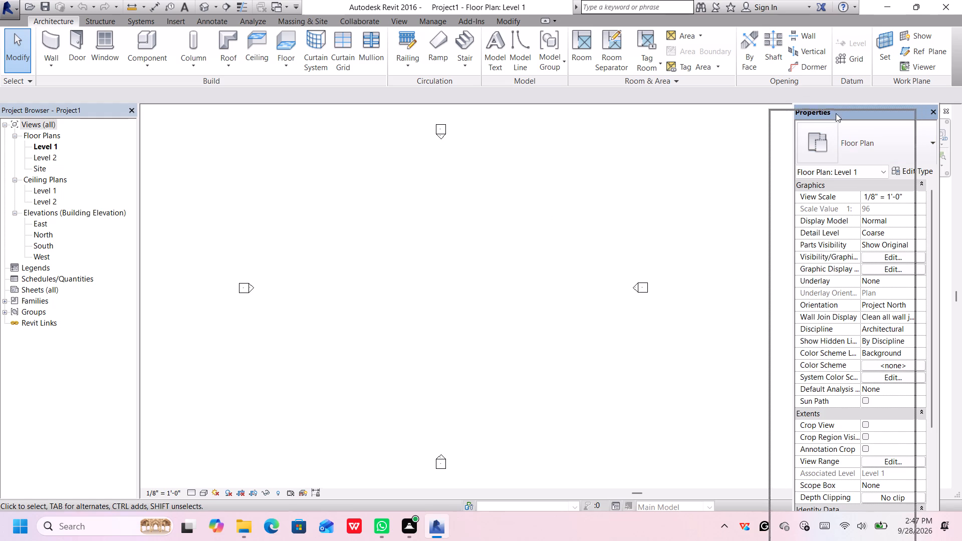
pyautogui.moveTo(836, 113); pyautogui.dragTo(832, 113)
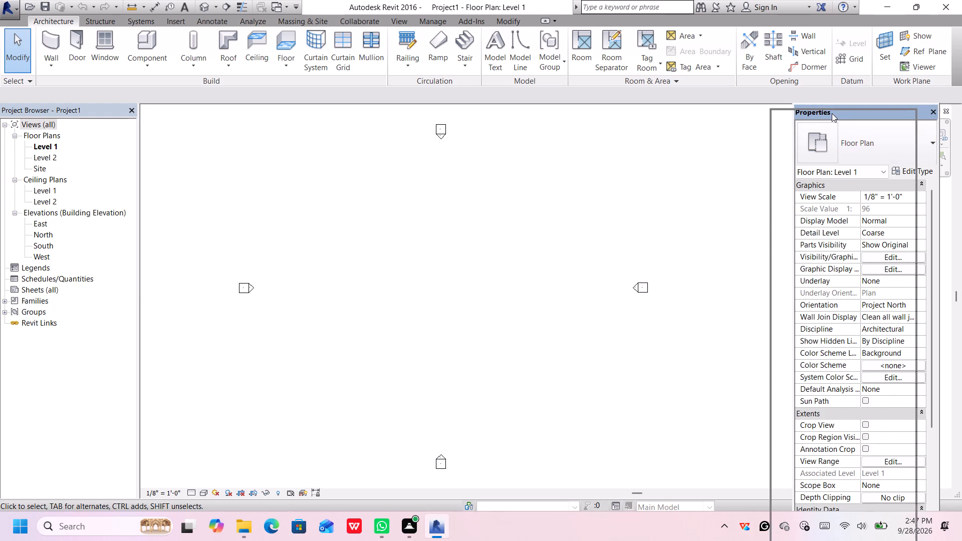
pyautogui.moveTo(832, 113); pyautogui.dragTo(820, 112)
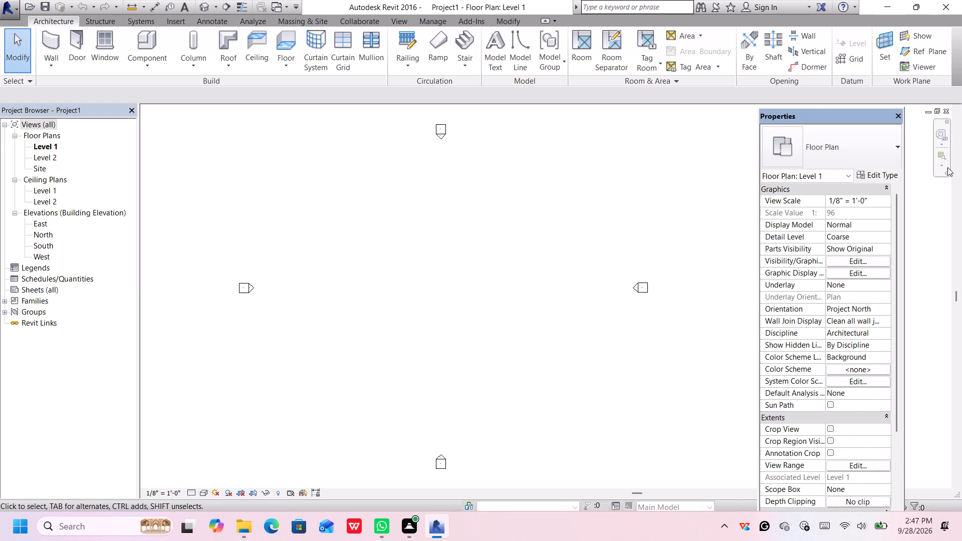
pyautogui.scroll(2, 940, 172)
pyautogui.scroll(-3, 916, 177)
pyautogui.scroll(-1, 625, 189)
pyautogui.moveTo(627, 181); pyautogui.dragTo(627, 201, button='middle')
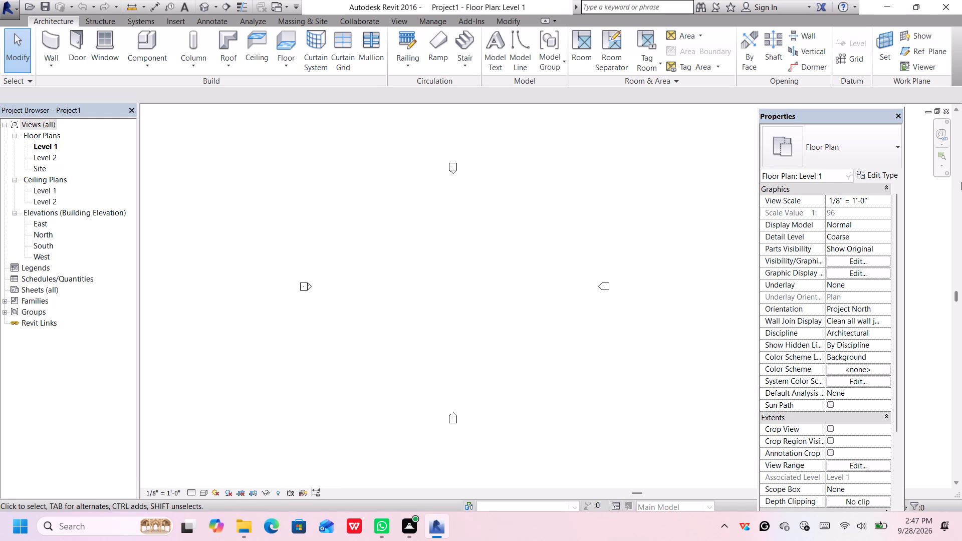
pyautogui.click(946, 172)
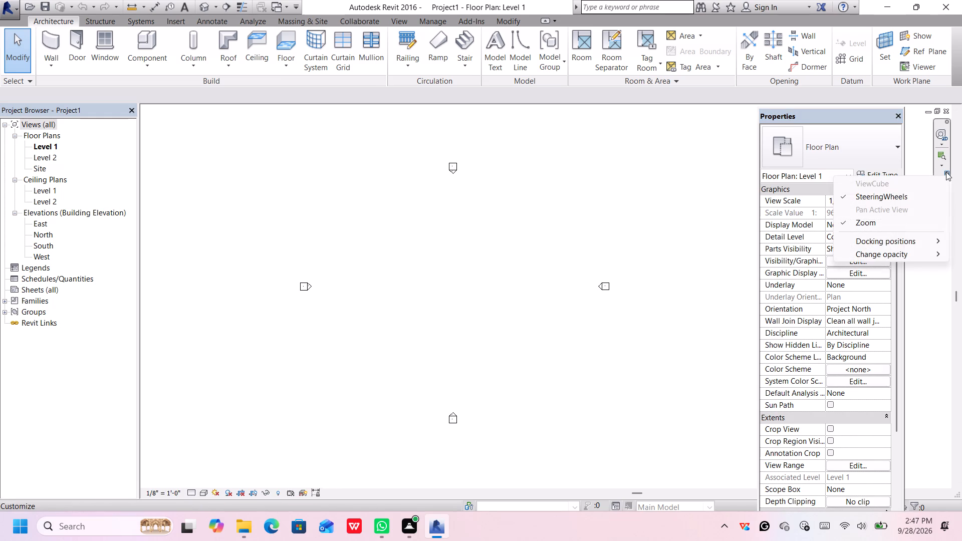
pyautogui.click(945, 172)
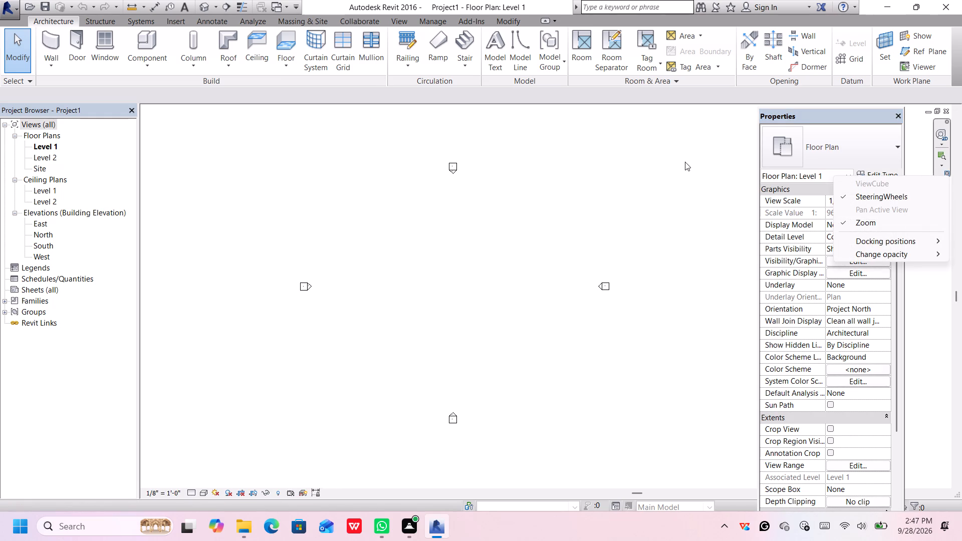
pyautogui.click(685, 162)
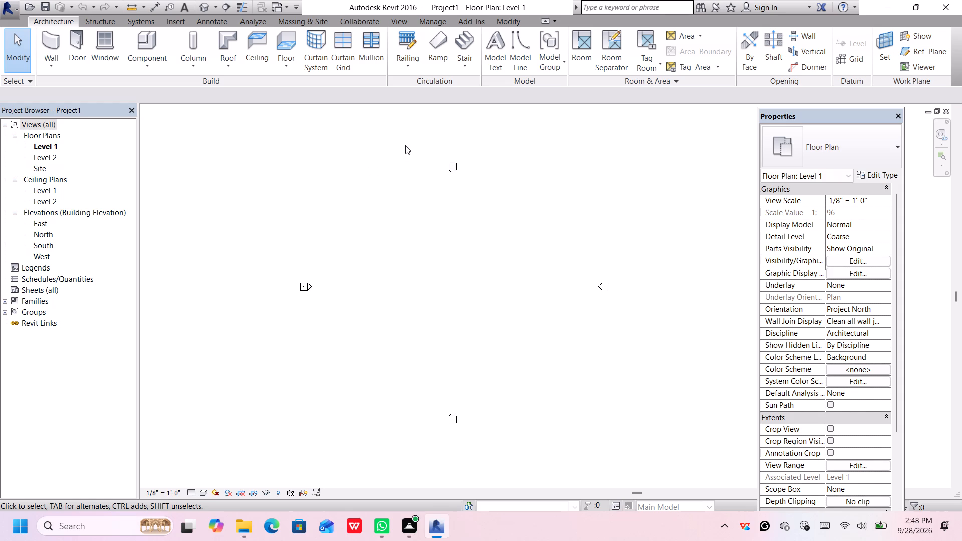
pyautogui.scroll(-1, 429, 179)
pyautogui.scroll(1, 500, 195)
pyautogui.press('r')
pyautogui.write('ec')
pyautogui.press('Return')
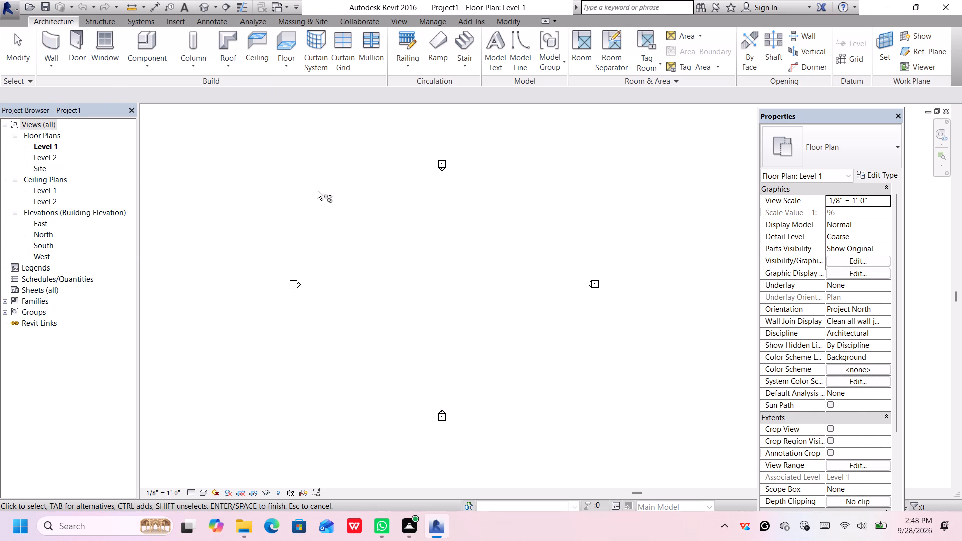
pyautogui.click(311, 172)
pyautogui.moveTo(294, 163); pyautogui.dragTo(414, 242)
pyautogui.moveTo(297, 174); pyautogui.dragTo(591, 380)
# Start the Wall tool in rectangle mode and set the unconnected height of the new walls to 10' 0".
pyautogui.click(44, 45)
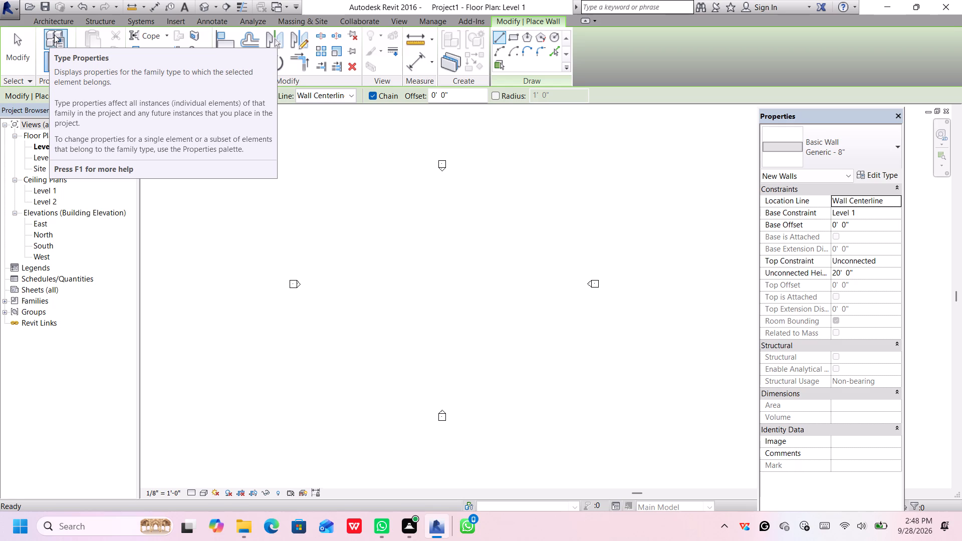
pyautogui.click(513, 36)
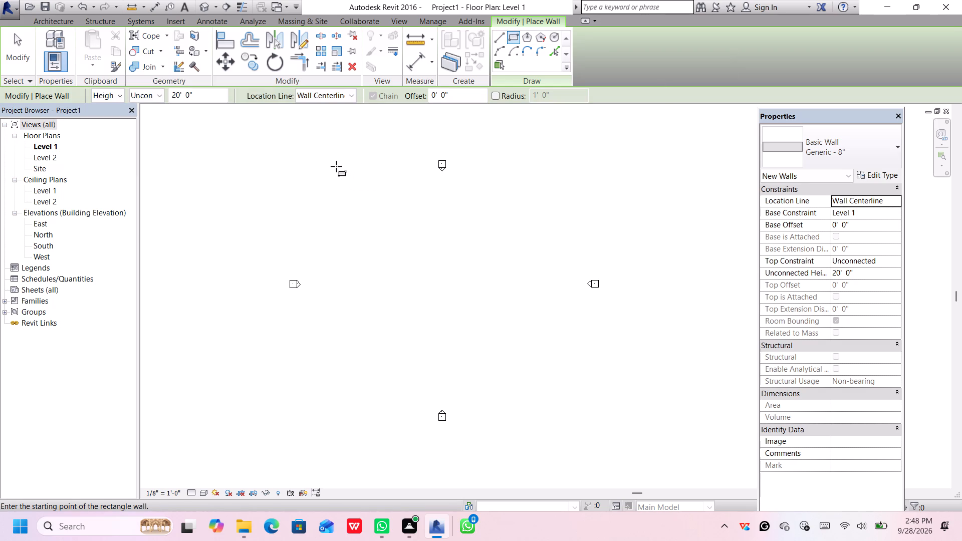
pyautogui.click(336, 166)
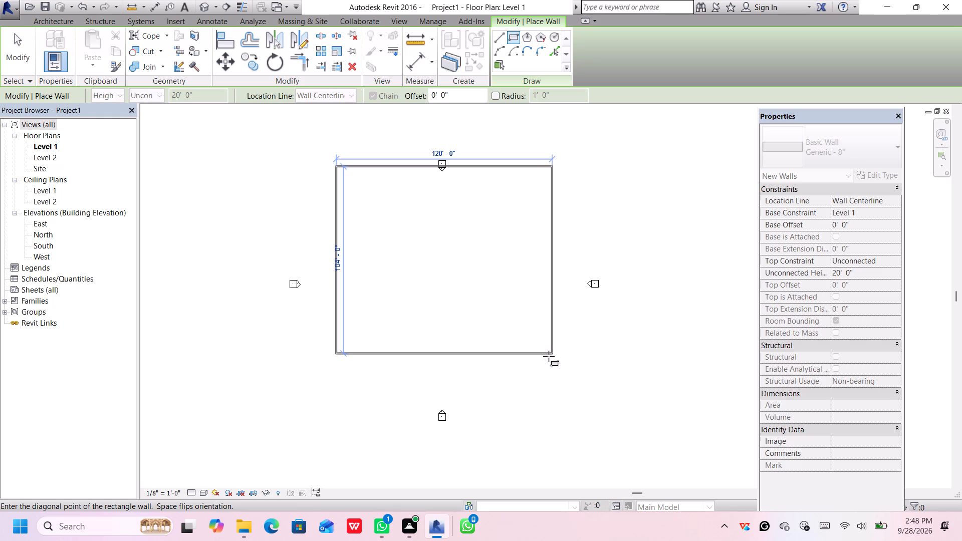
pyautogui.press('Escape')
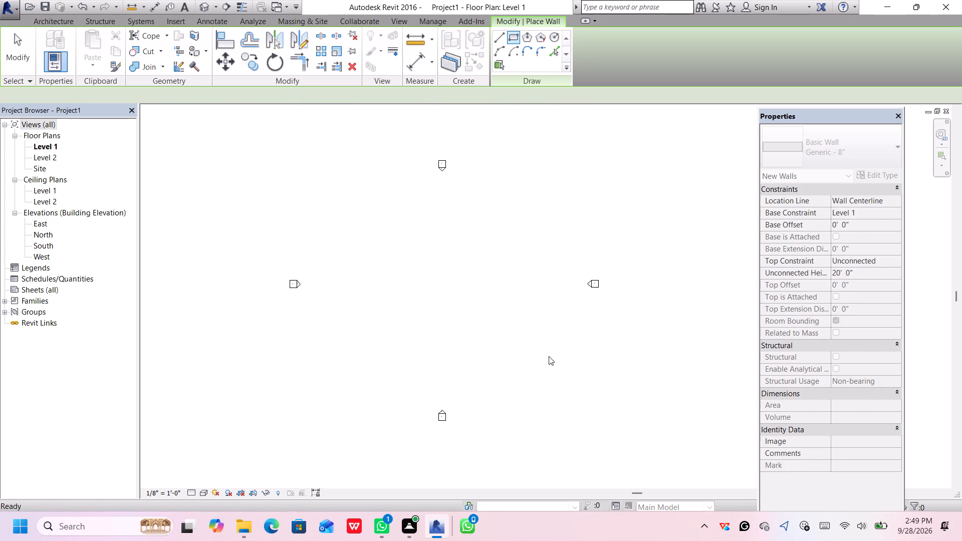
pyautogui.click(201, 93)
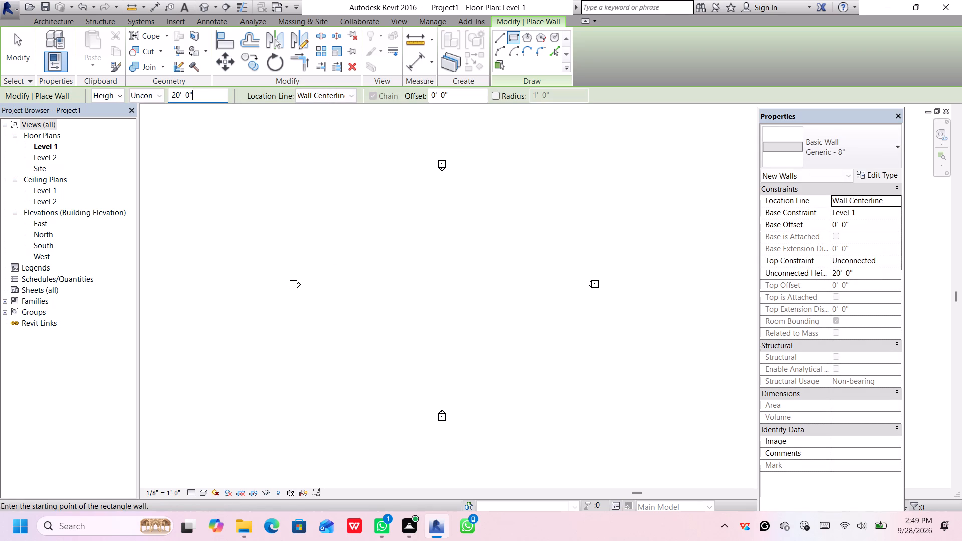
pyautogui.press('Left')
pyautogui.press('Left')
pyautogui.press('Left')
pyautogui.press('Left')
pyautogui.press('Left')
pyautogui.press('Left')
pyautogui.press('Right')
pyautogui.press('BackSpace')
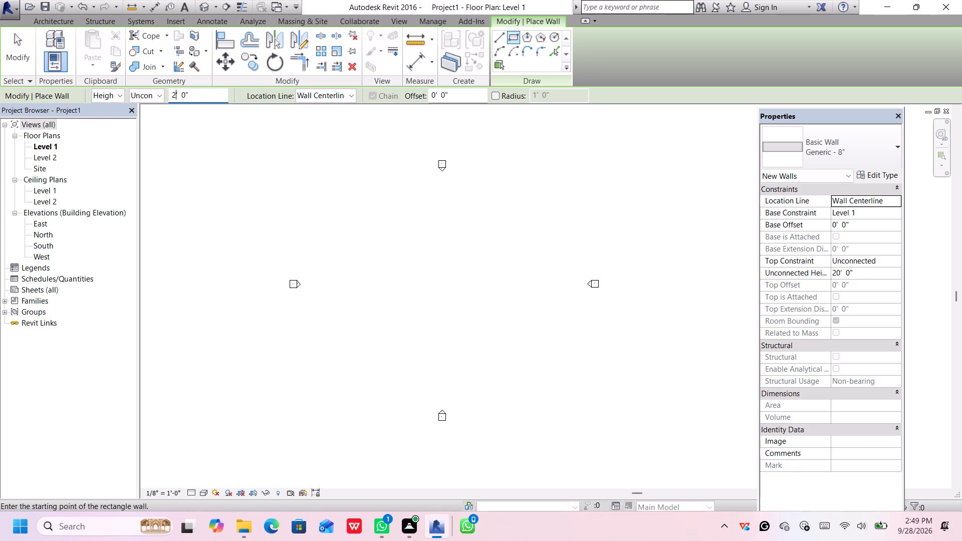
pyautogui.press('BackSpace')
pyautogui.write('10')
pyautogui.press('Return')
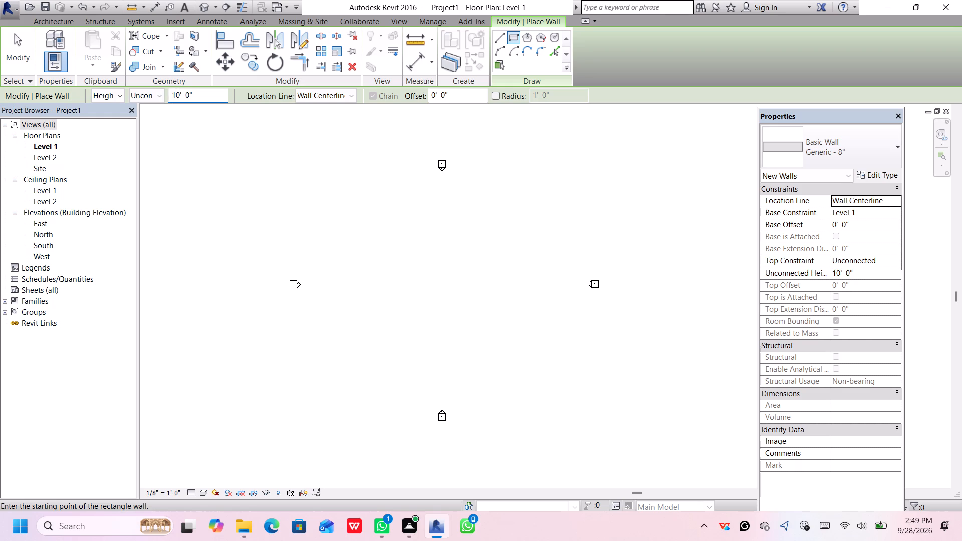
pyautogui.click(349, 93)
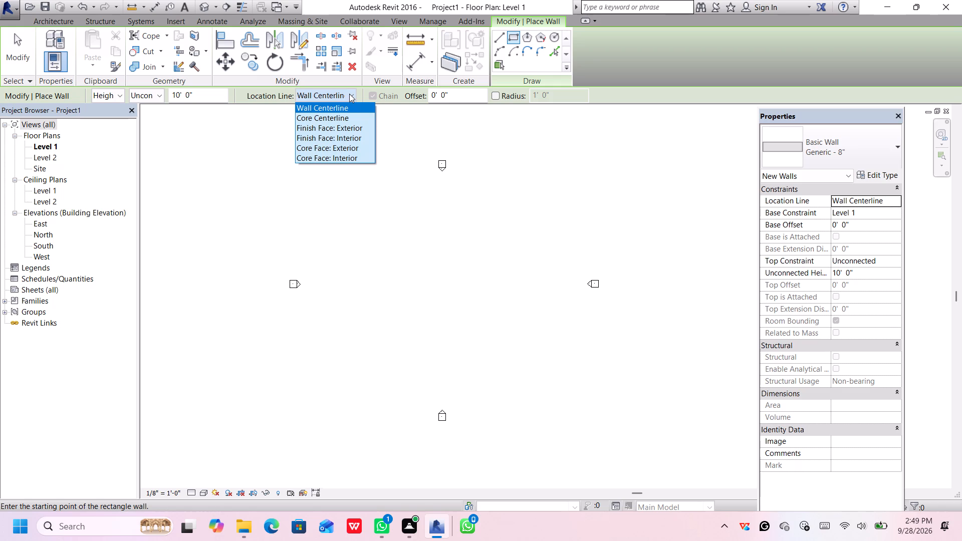
pyautogui.click(350, 95)
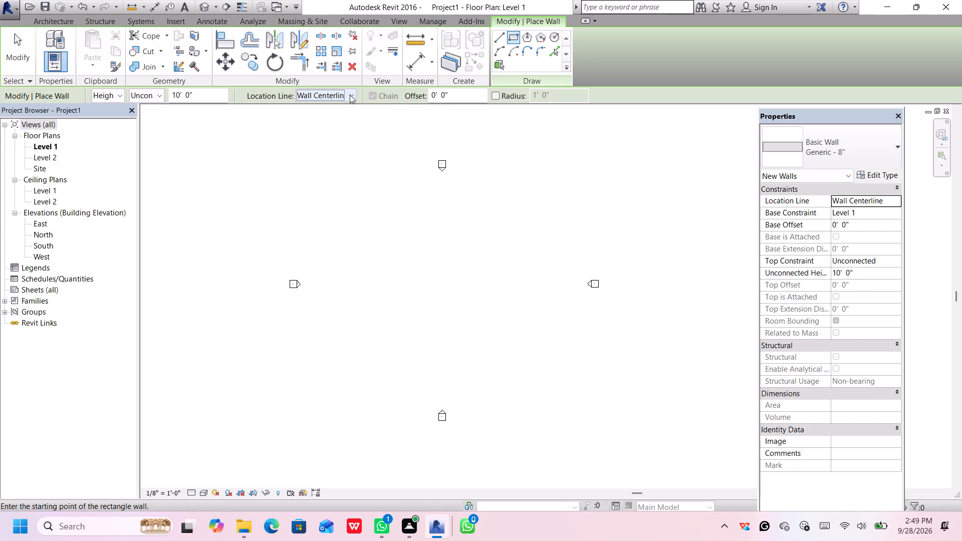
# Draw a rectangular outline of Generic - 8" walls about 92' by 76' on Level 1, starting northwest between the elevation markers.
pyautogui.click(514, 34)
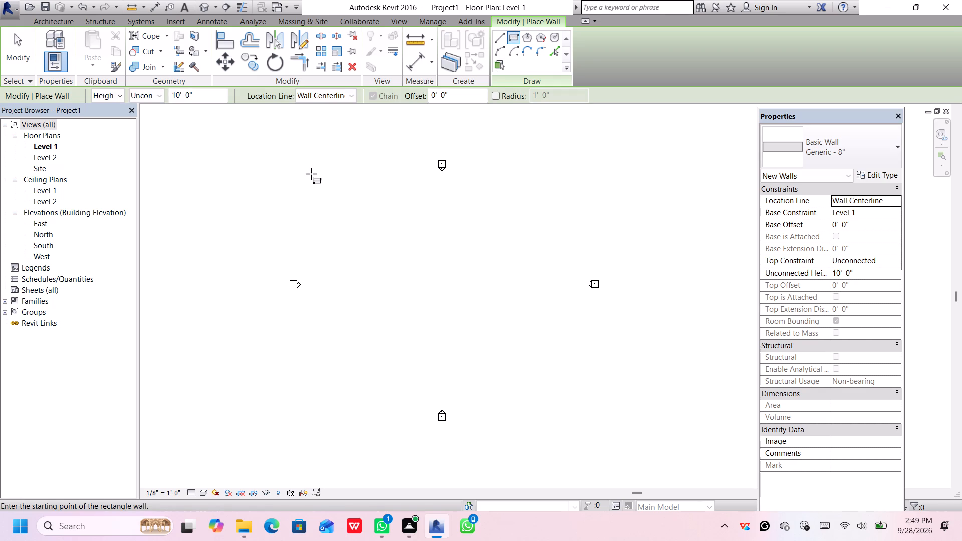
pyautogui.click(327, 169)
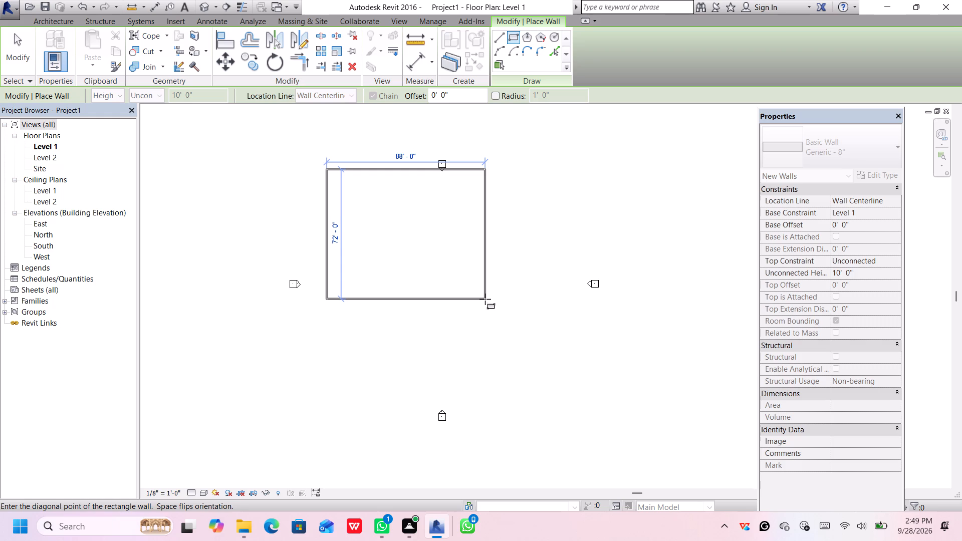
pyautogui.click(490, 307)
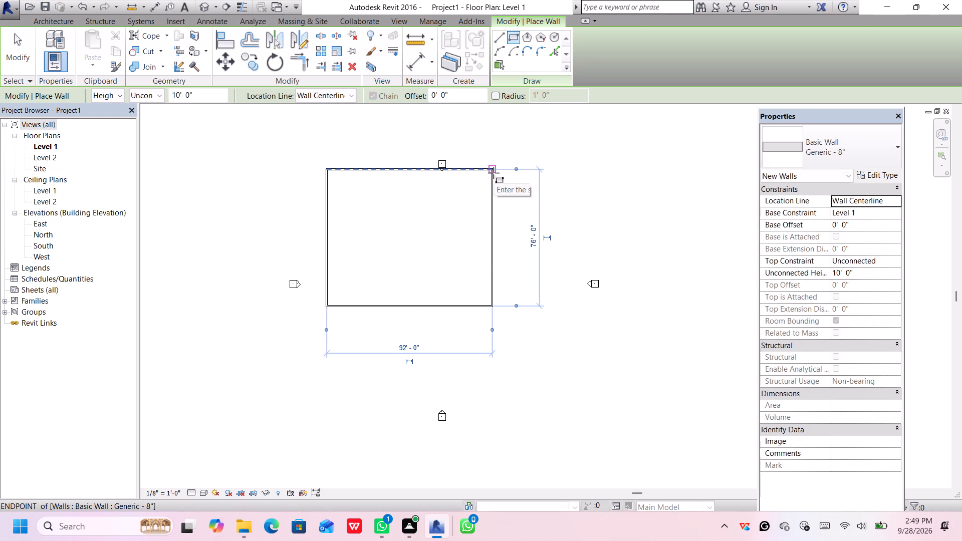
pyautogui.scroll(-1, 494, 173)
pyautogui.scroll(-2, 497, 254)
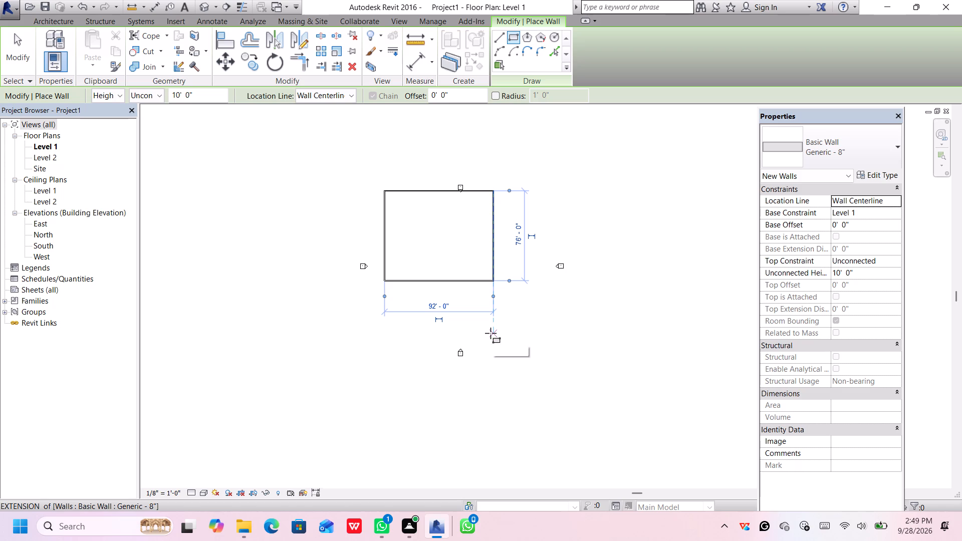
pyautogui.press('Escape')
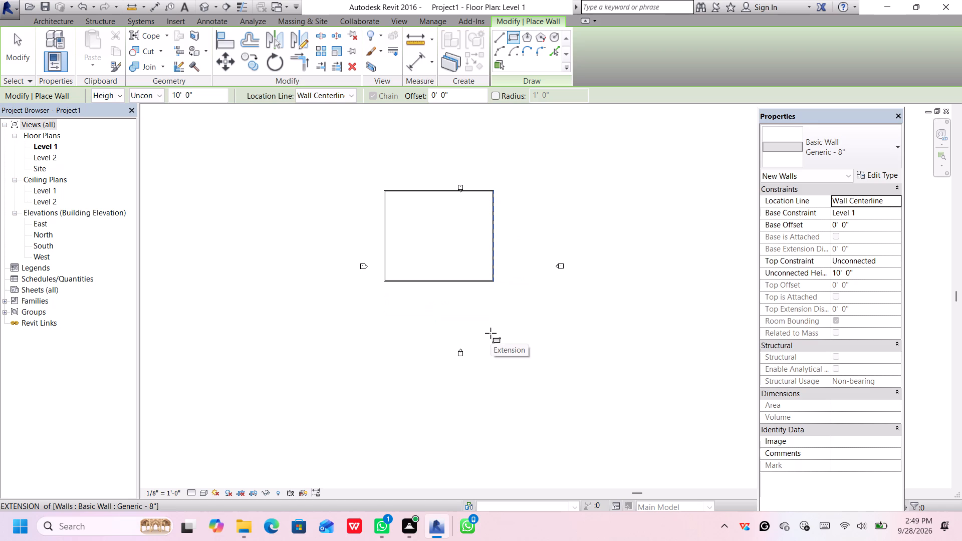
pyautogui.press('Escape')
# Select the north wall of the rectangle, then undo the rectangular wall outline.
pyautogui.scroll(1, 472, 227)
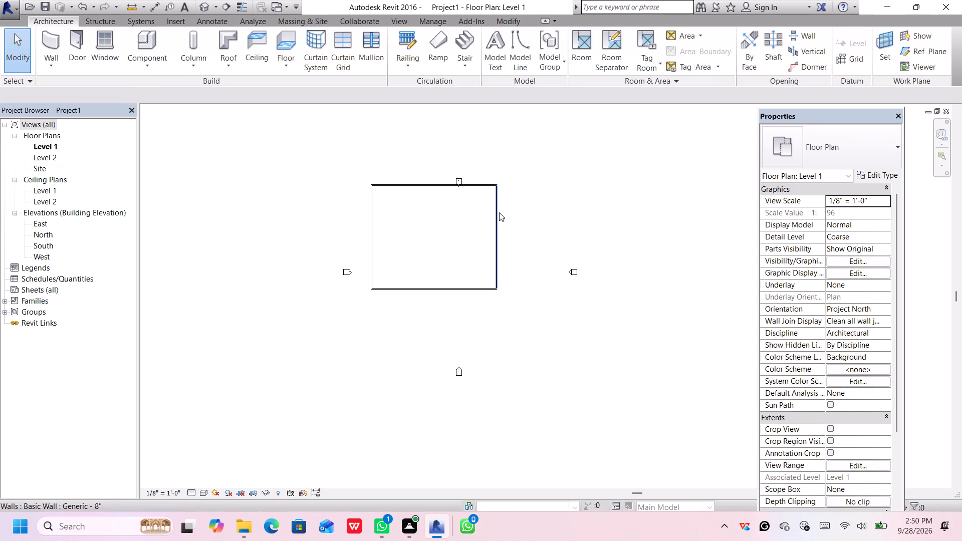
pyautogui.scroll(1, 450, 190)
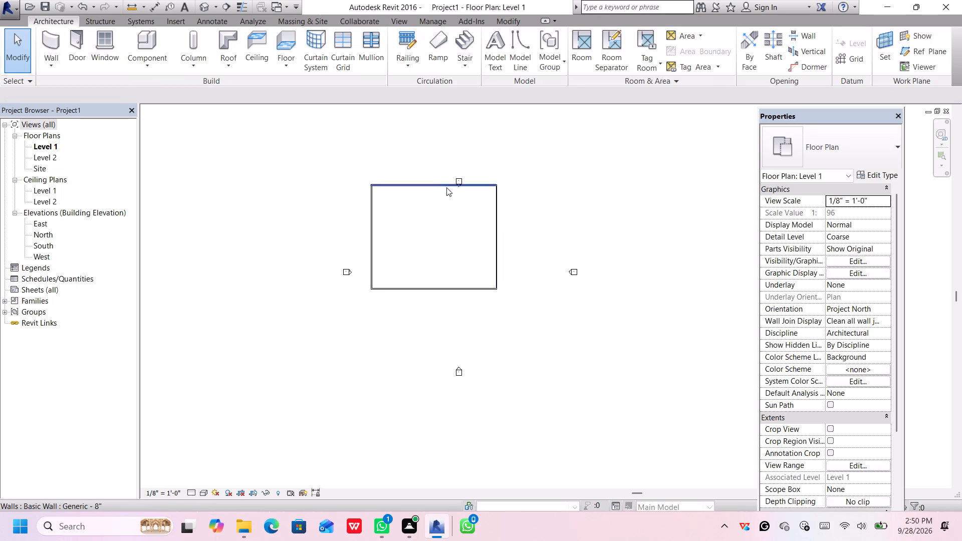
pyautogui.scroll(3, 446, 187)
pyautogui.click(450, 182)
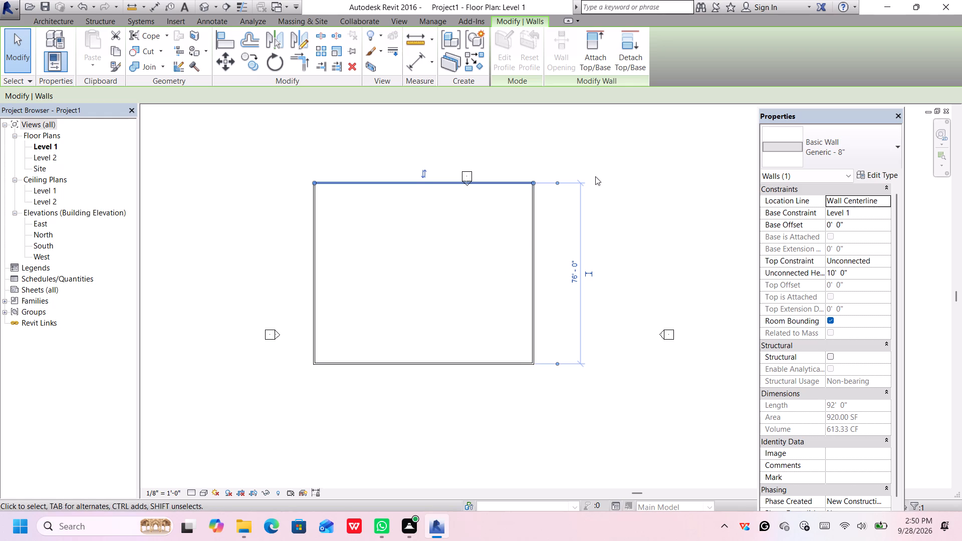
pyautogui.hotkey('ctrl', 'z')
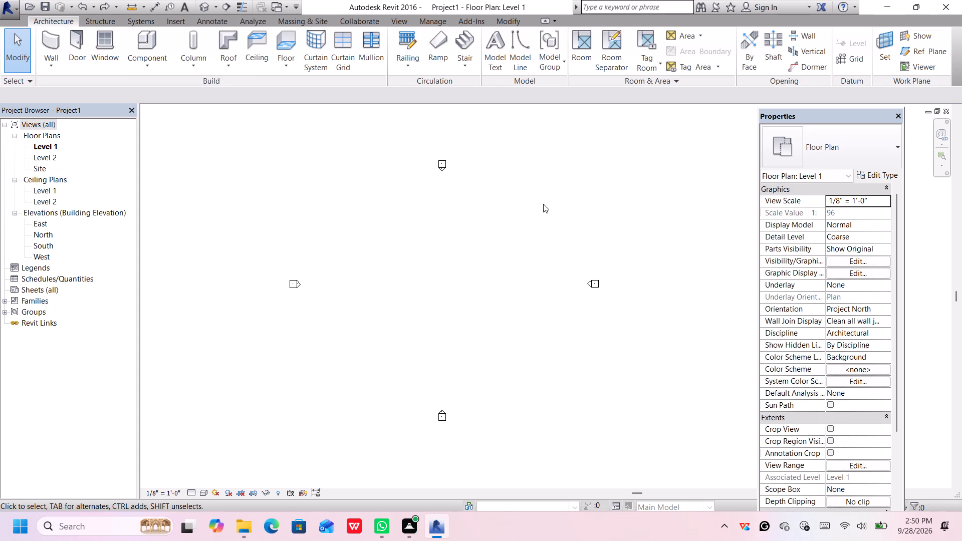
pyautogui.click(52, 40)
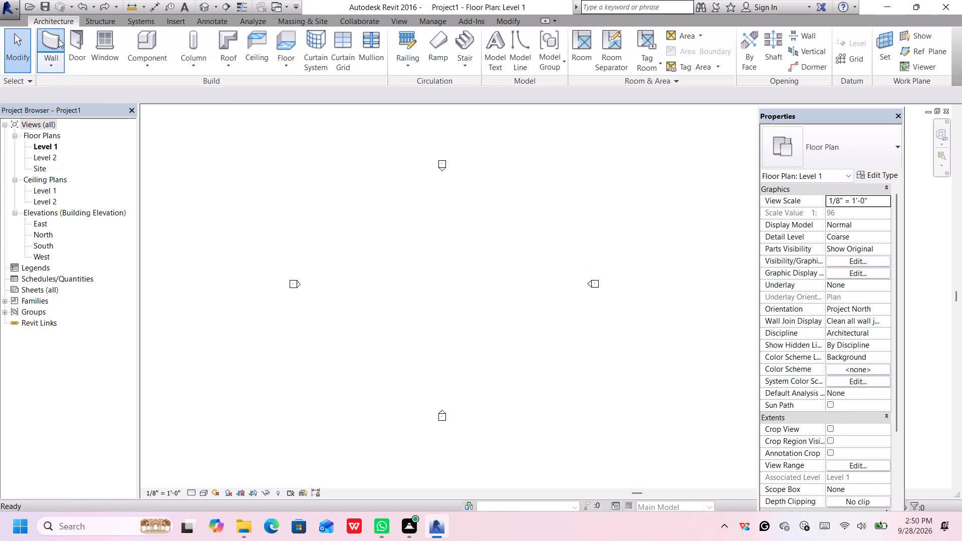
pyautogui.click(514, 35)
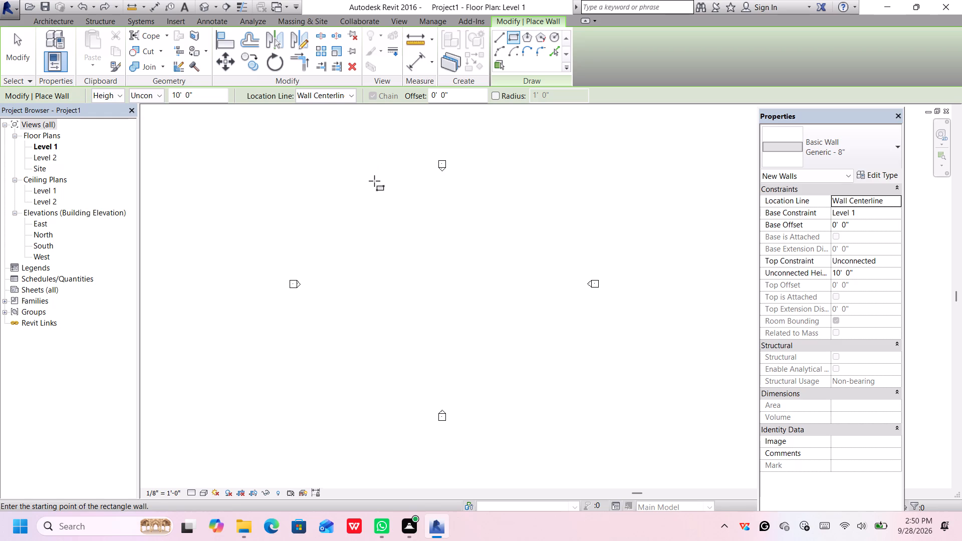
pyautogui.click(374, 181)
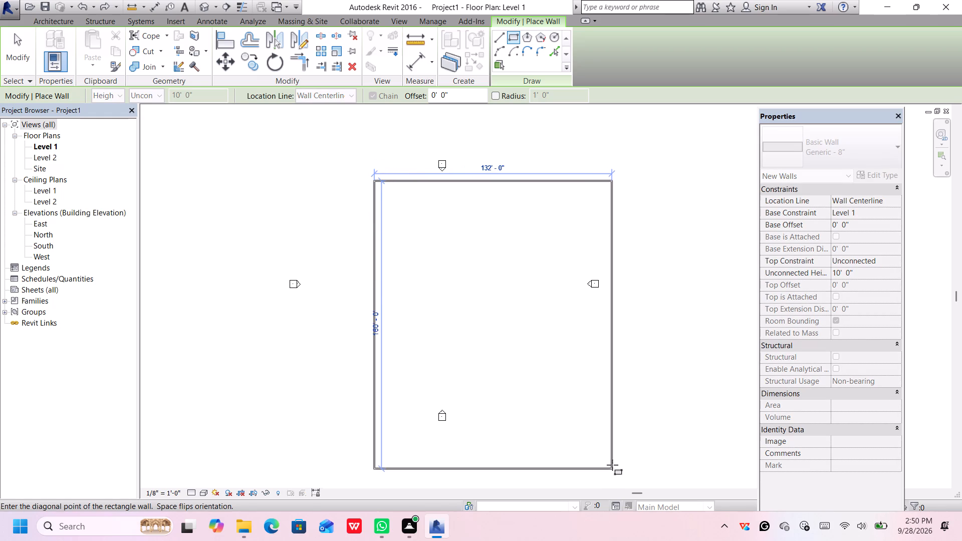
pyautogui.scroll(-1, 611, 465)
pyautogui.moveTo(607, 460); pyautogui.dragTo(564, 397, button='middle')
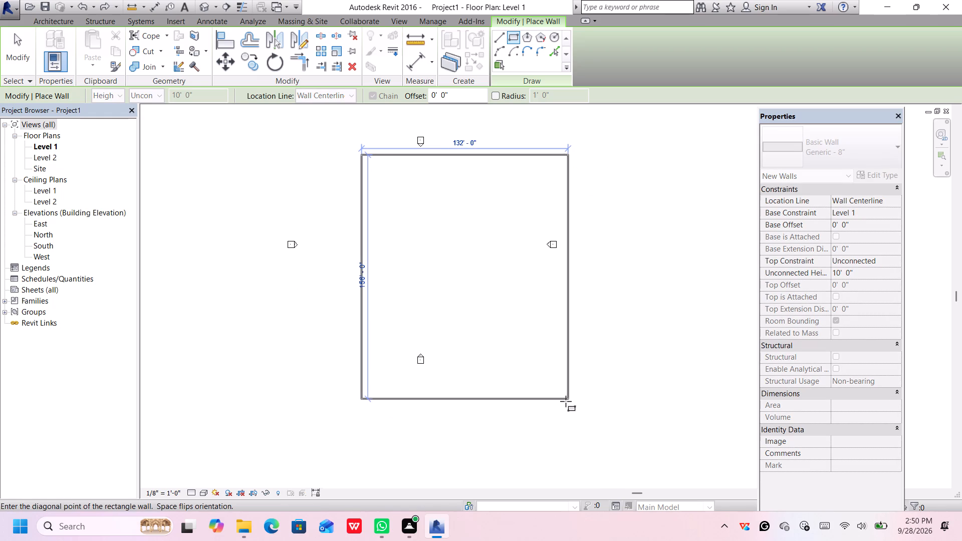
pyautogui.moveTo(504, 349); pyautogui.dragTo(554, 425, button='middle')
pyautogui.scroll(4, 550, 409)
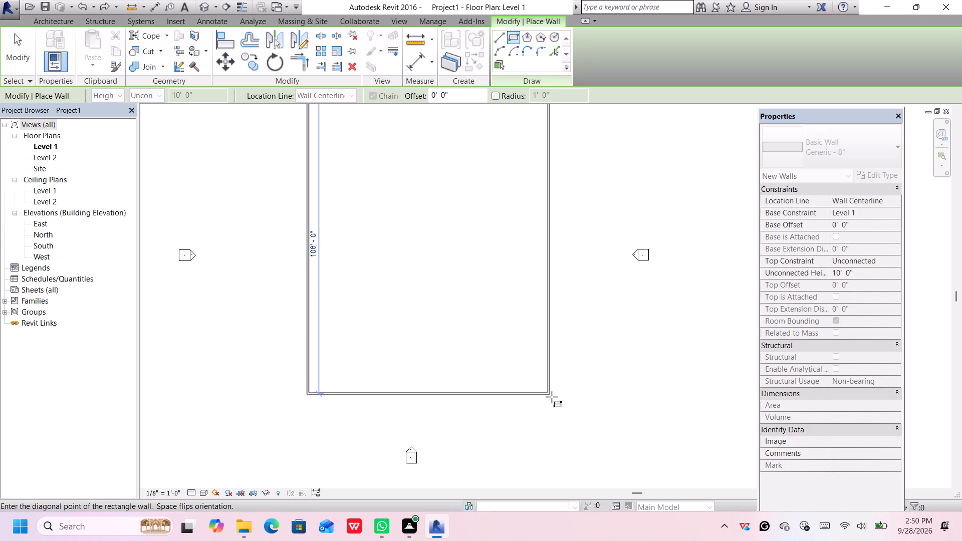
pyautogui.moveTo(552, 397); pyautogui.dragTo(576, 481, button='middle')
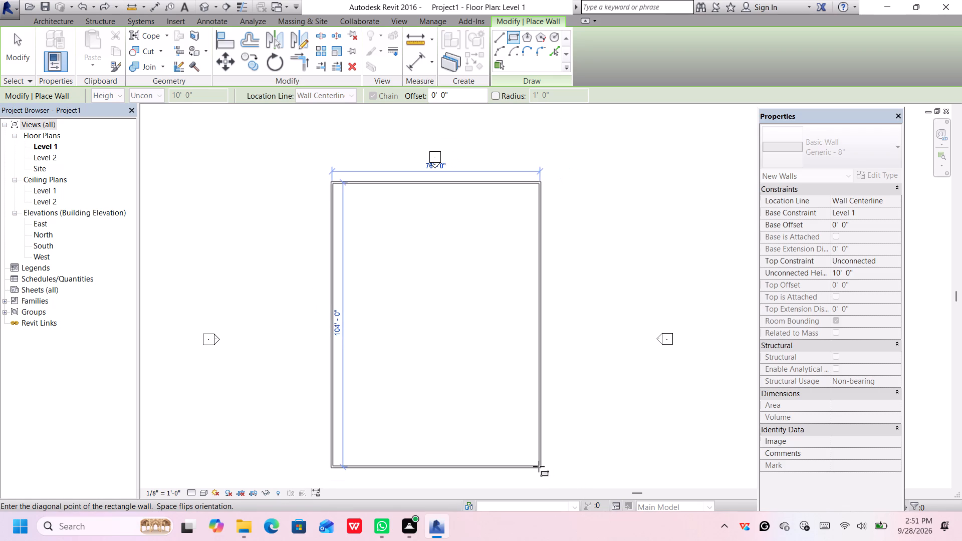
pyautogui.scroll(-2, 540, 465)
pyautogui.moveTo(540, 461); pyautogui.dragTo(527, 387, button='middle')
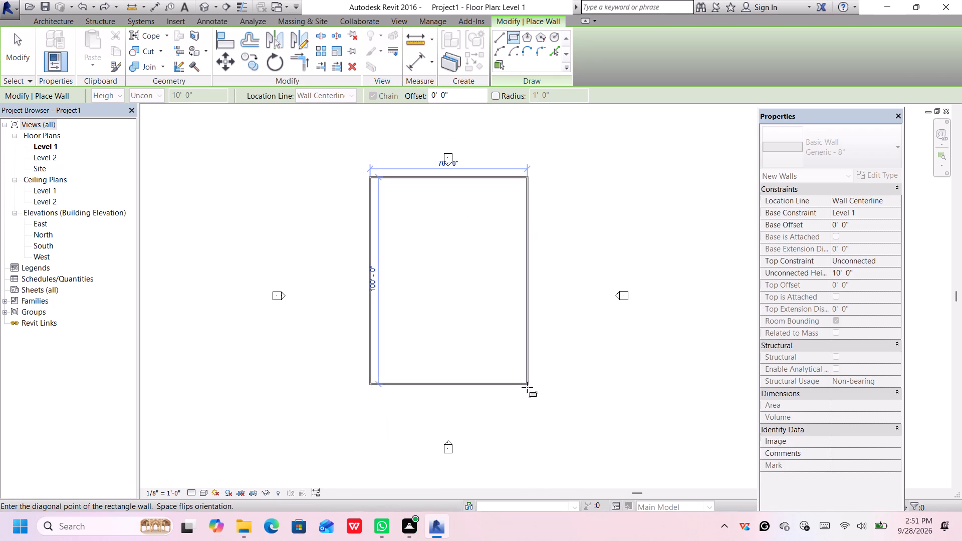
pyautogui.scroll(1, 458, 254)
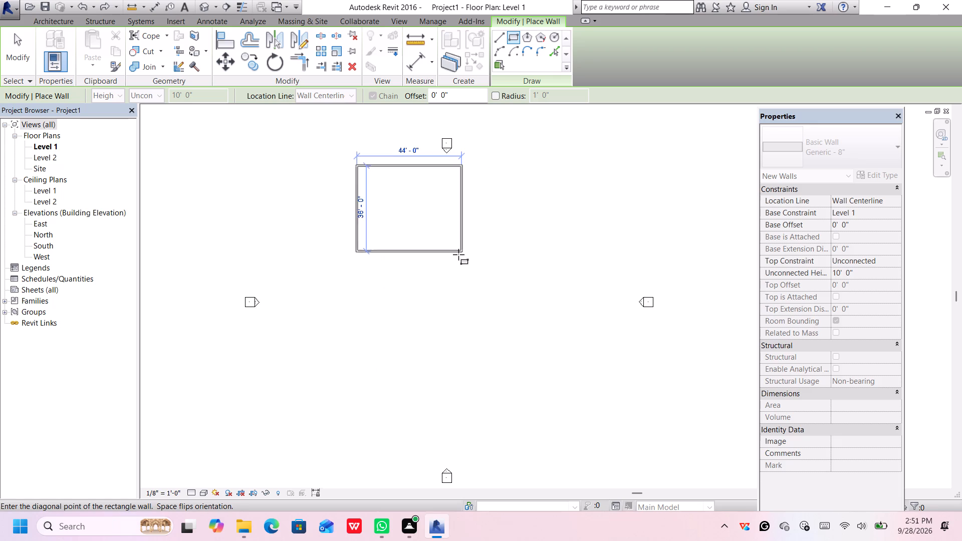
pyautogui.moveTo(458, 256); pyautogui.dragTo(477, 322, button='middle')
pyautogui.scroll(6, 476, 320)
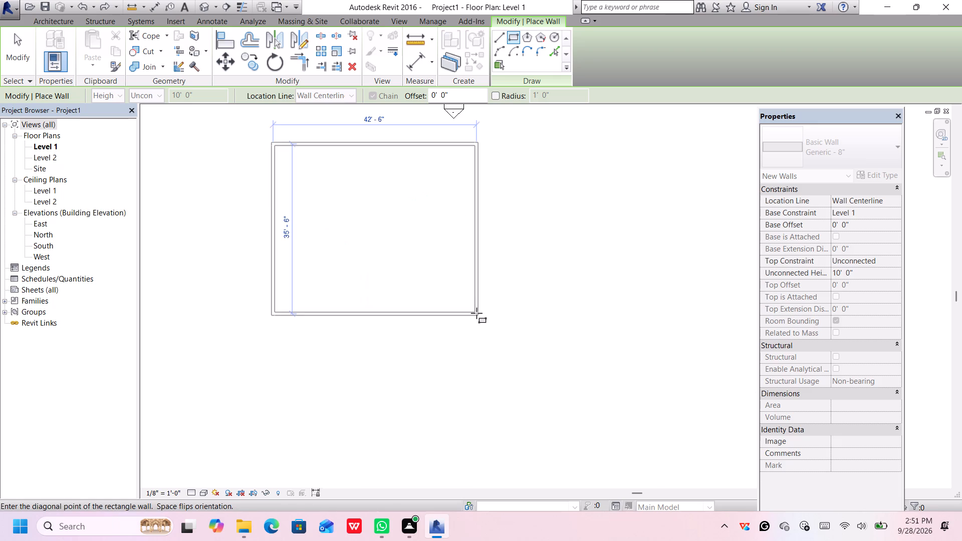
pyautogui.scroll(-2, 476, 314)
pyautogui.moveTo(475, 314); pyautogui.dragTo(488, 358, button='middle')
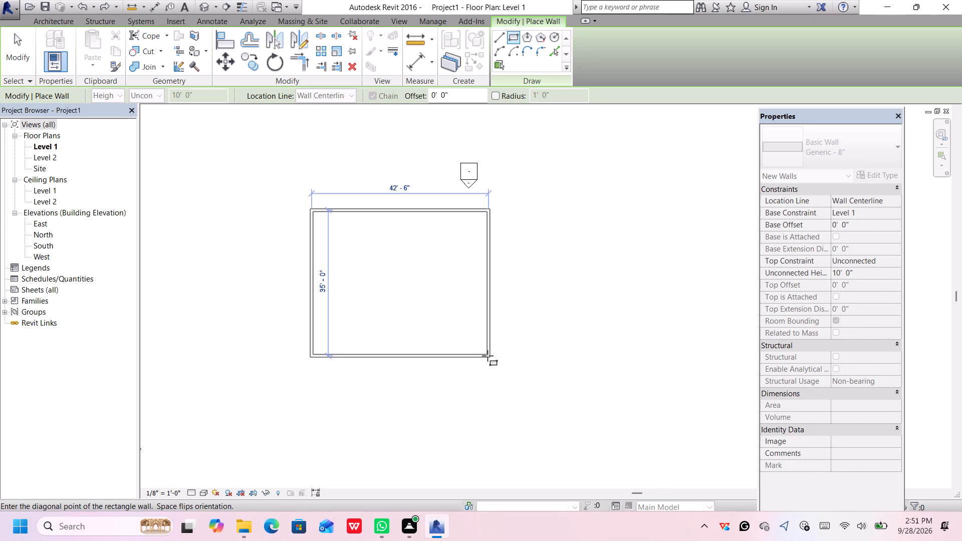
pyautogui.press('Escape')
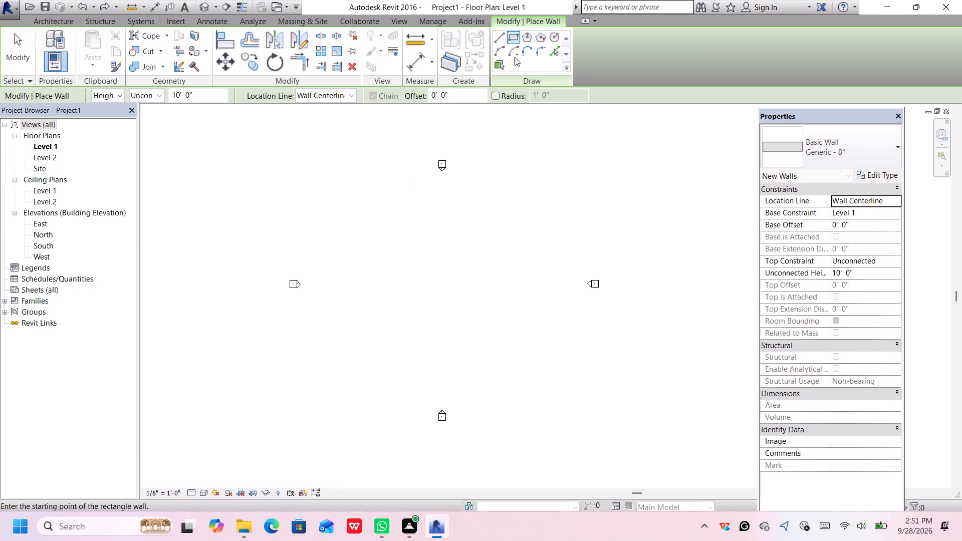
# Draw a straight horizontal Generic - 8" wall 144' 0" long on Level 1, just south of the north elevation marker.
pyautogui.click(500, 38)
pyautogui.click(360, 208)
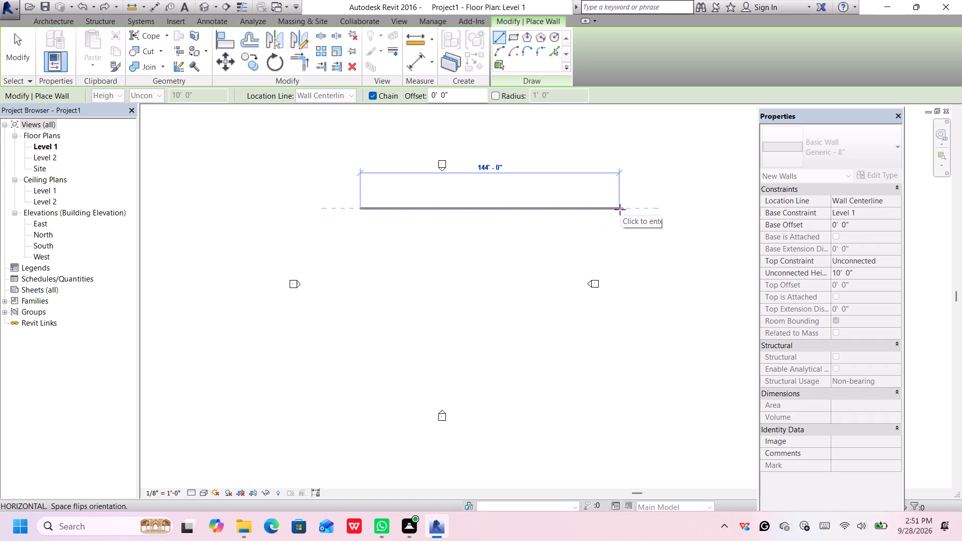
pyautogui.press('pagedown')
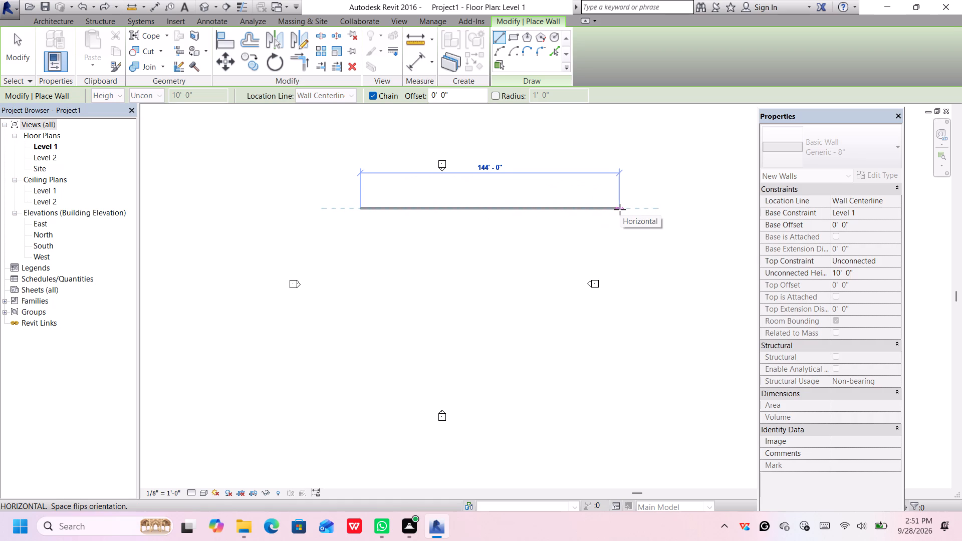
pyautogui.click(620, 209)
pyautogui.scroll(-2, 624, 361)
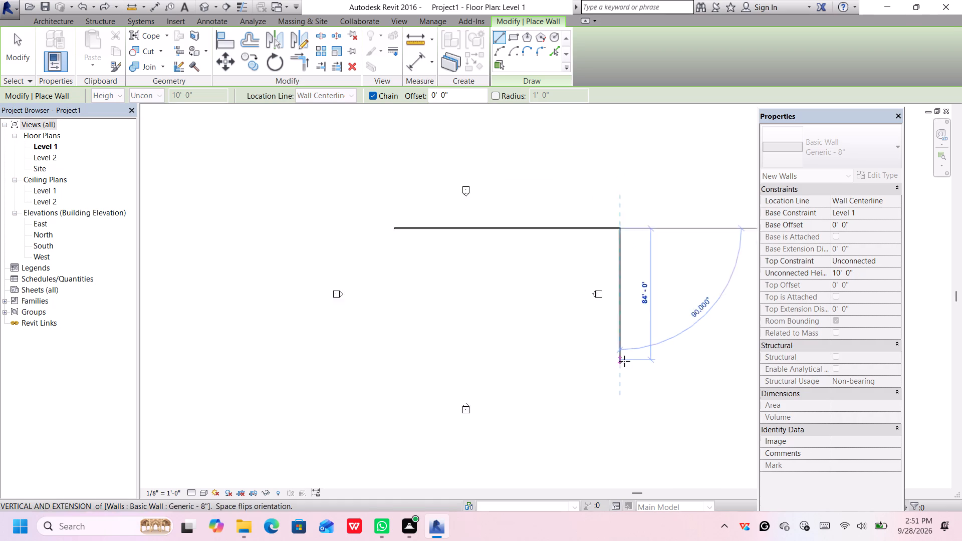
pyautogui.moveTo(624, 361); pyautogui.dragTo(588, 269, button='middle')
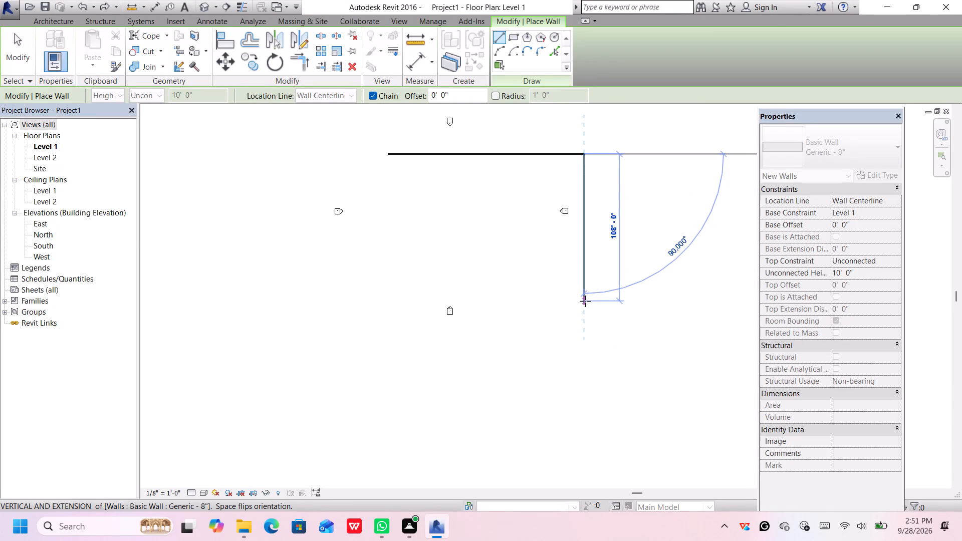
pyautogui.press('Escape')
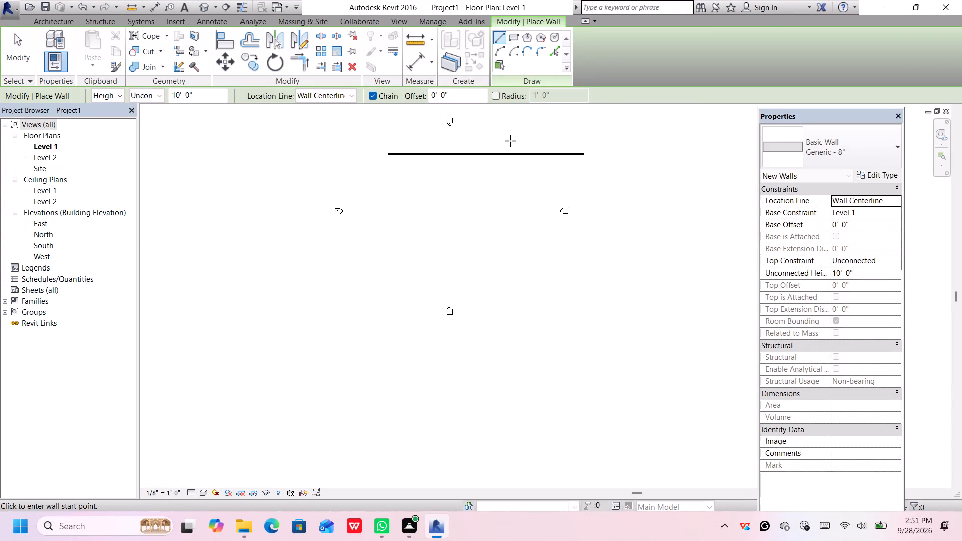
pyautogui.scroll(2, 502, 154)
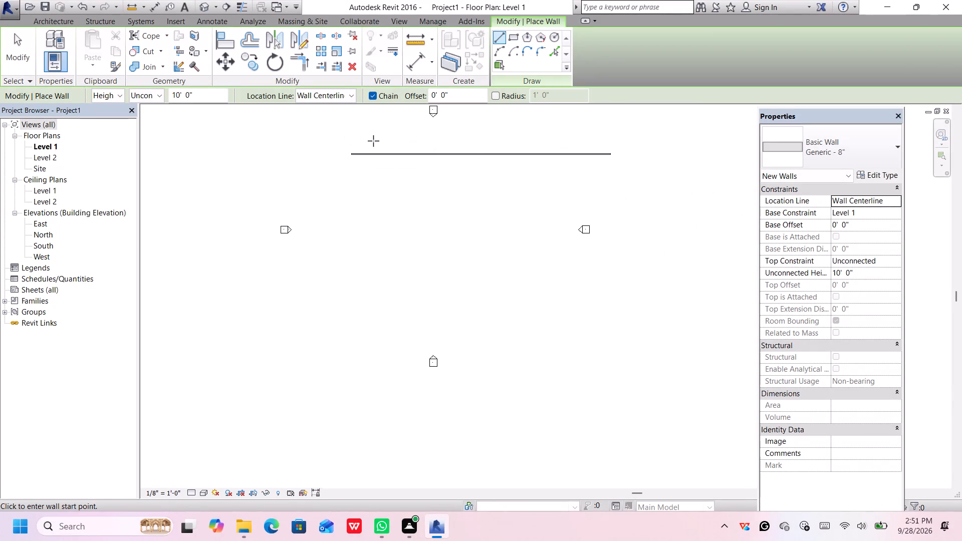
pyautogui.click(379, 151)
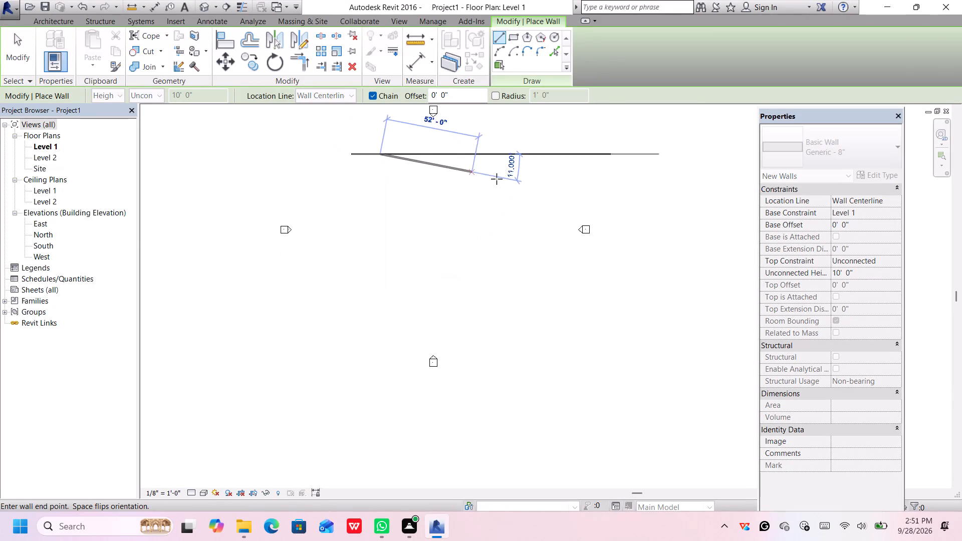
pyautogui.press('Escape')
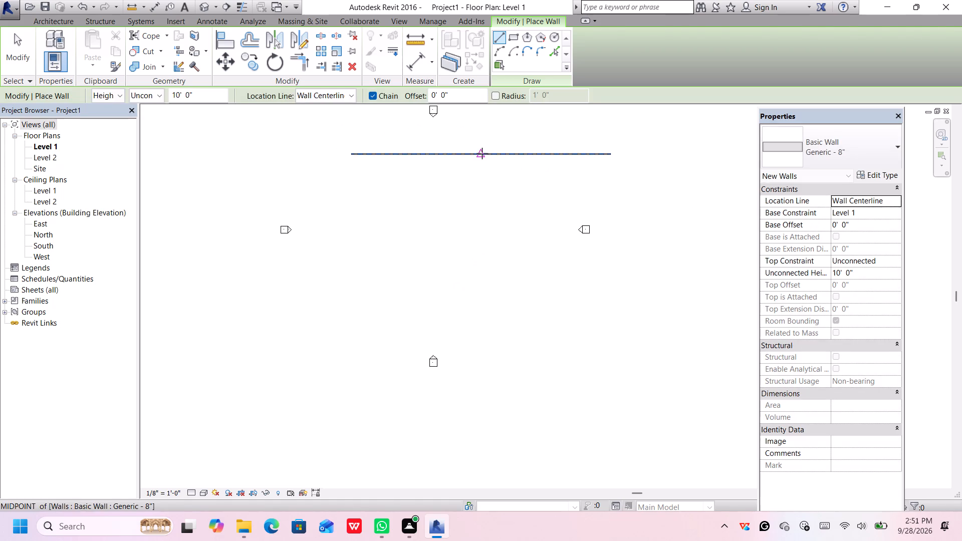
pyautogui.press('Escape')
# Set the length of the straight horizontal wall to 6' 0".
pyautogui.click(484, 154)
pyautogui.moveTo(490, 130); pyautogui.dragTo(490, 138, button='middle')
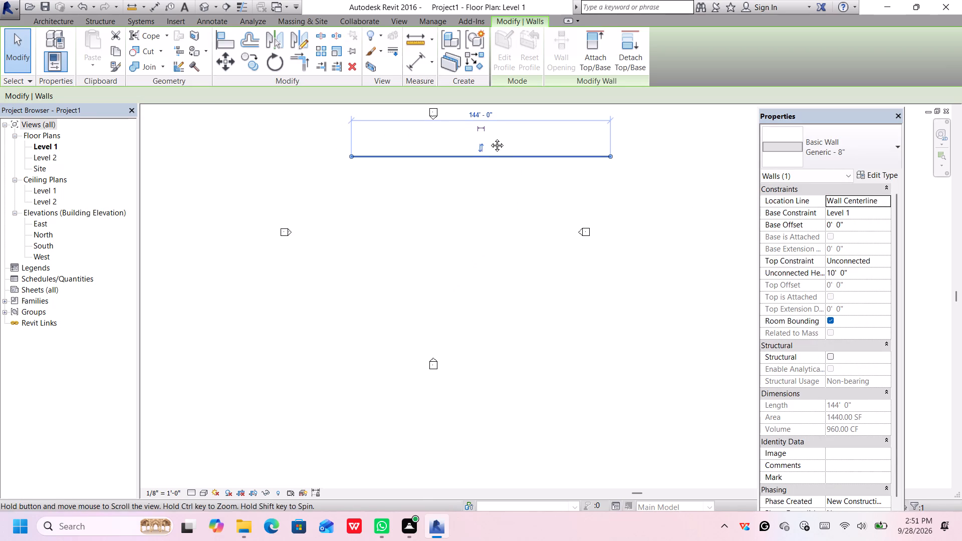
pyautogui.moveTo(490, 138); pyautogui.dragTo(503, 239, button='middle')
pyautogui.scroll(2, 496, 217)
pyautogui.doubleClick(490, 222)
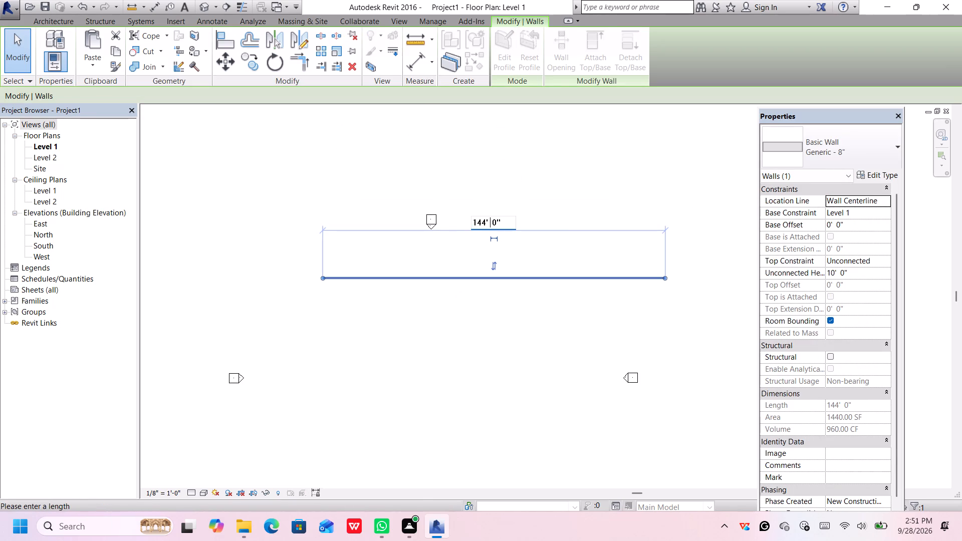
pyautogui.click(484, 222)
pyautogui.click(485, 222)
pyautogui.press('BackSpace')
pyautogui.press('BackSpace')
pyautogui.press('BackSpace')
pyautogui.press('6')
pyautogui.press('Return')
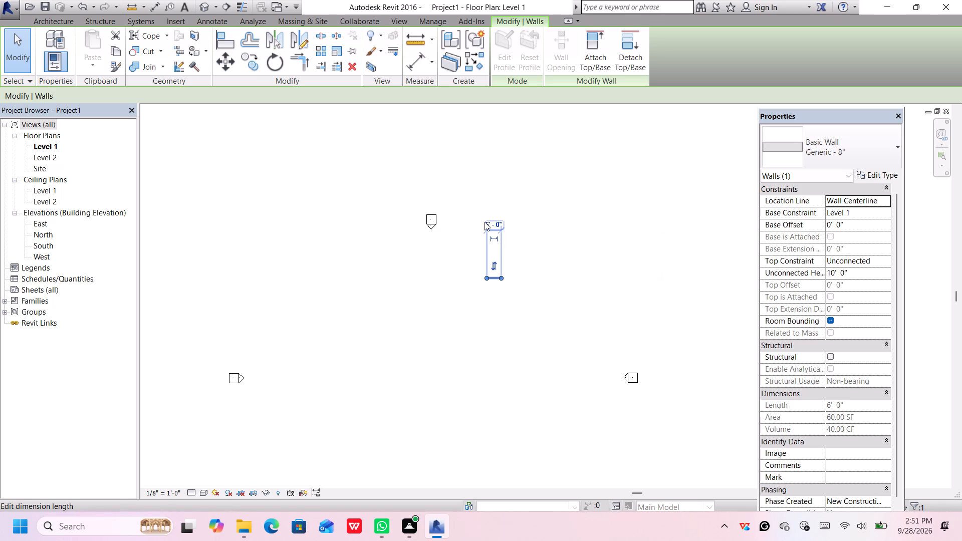
# Examine the shortened wall's ends and its length dimension up close.
pyautogui.scroll(7, 493, 287)
pyautogui.moveTo(504, 278); pyautogui.dragTo(502, 278, button='middle')
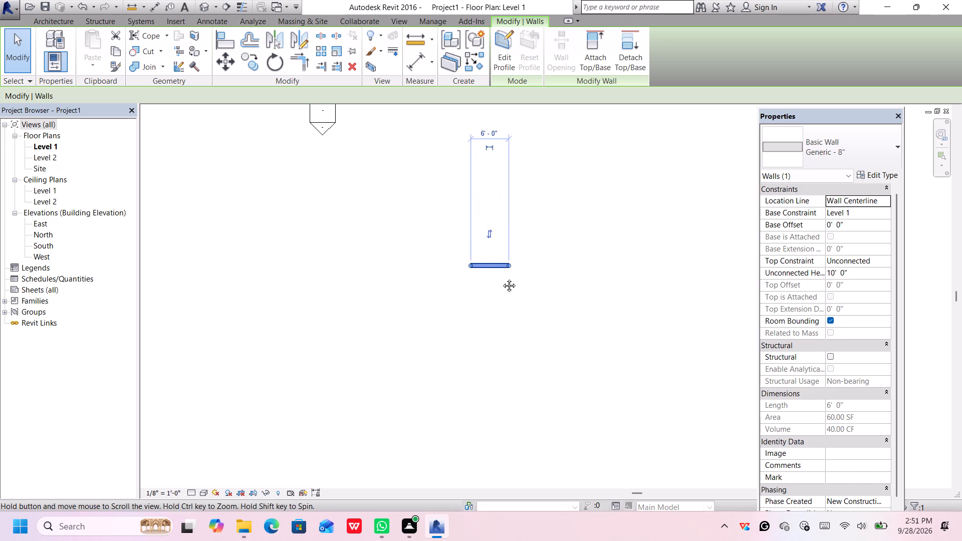
pyautogui.moveTo(502, 278); pyautogui.dragTo(416, 289, button='middle')
pyautogui.scroll(12, 421, 275)
pyautogui.scroll(-1, 429, 273)
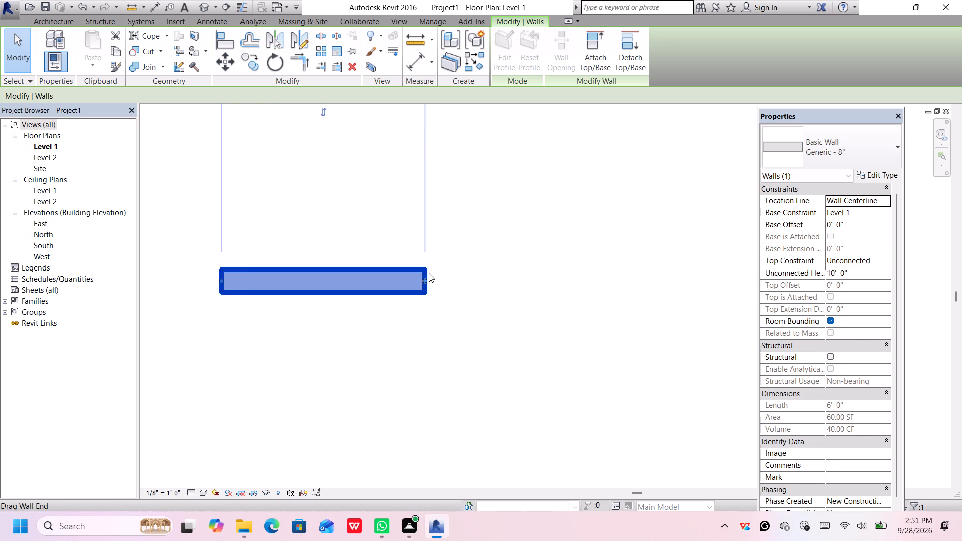
pyautogui.scroll(-3, 429, 273)
pyautogui.moveTo(434, 270); pyautogui.dragTo(443, 306, button='middle')
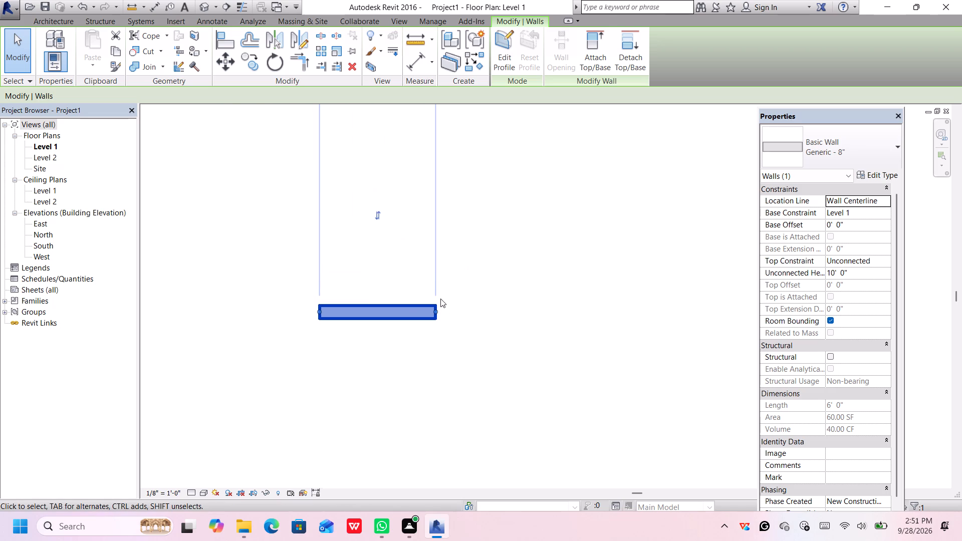
pyautogui.scroll(3, 409, 304)
pyautogui.scroll(-2, 409, 306)
pyautogui.moveTo(409, 308); pyautogui.dragTo(437, 274, button='middle')
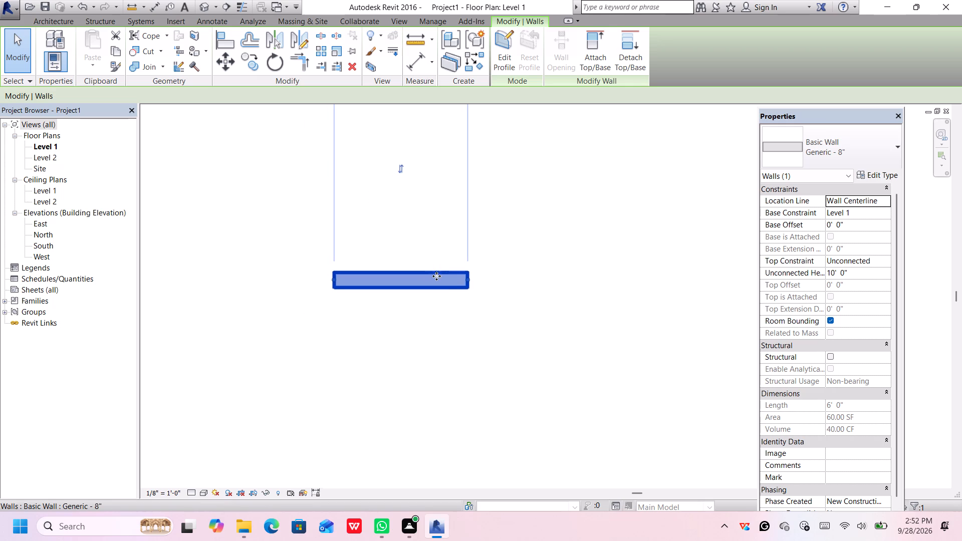
pyautogui.scroll(4, 431, 278)
pyautogui.scroll(-9, 446, 224)
pyautogui.moveTo(452, 195); pyautogui.dragTo(451, 351, button='middle')
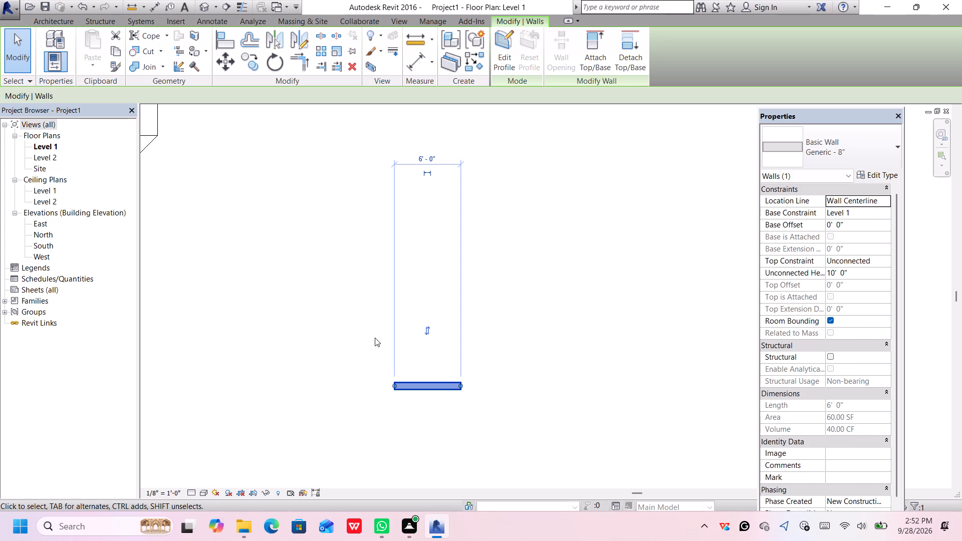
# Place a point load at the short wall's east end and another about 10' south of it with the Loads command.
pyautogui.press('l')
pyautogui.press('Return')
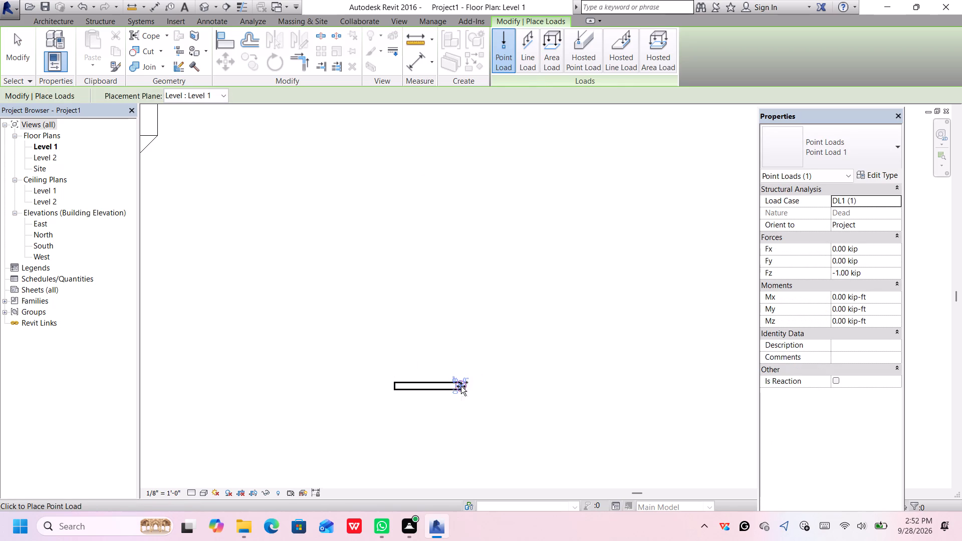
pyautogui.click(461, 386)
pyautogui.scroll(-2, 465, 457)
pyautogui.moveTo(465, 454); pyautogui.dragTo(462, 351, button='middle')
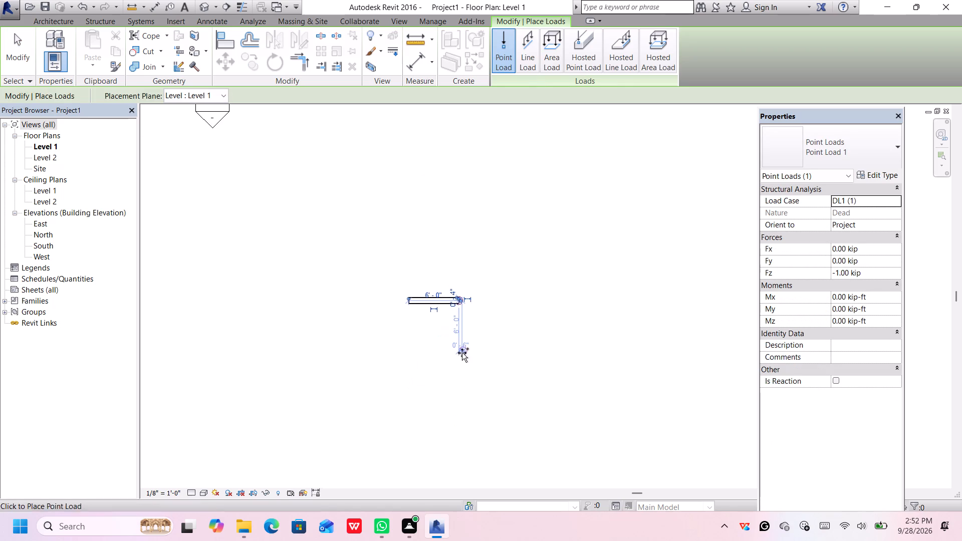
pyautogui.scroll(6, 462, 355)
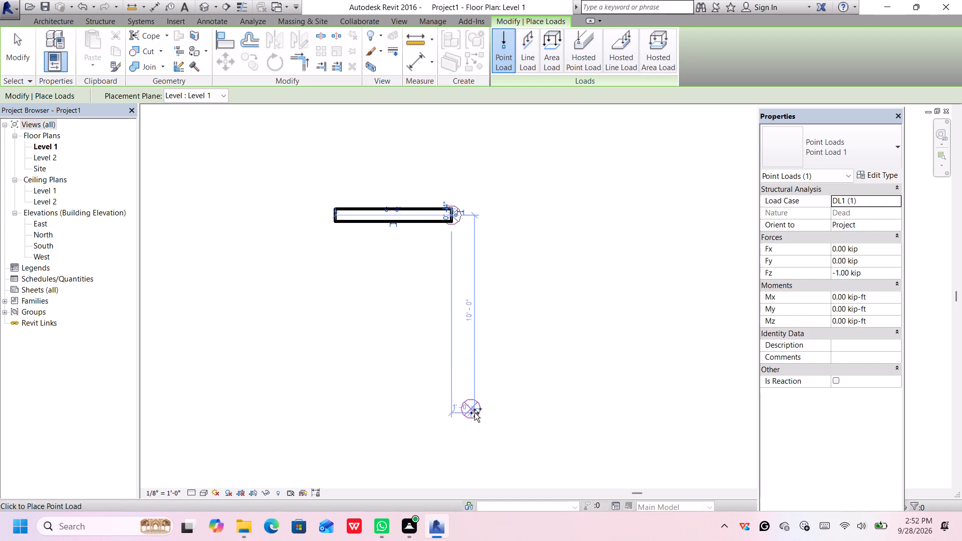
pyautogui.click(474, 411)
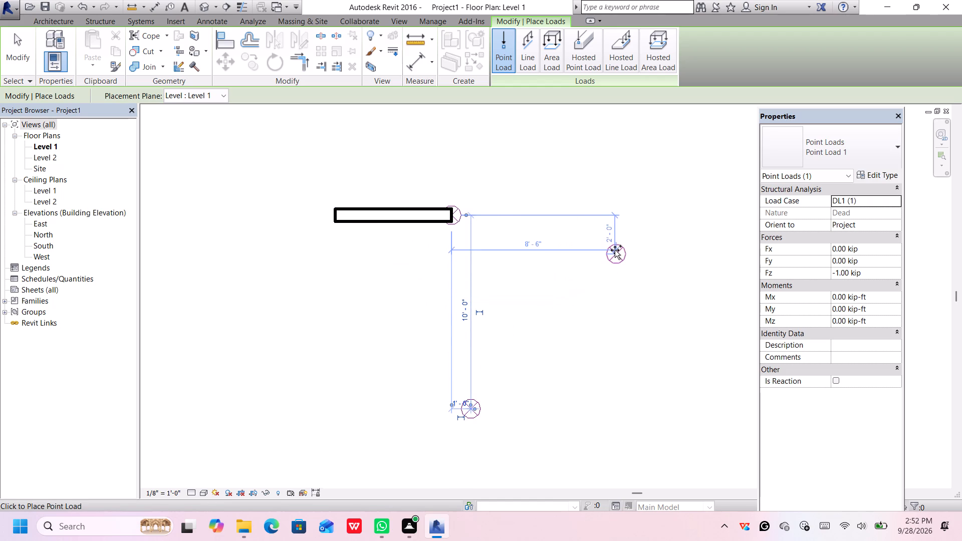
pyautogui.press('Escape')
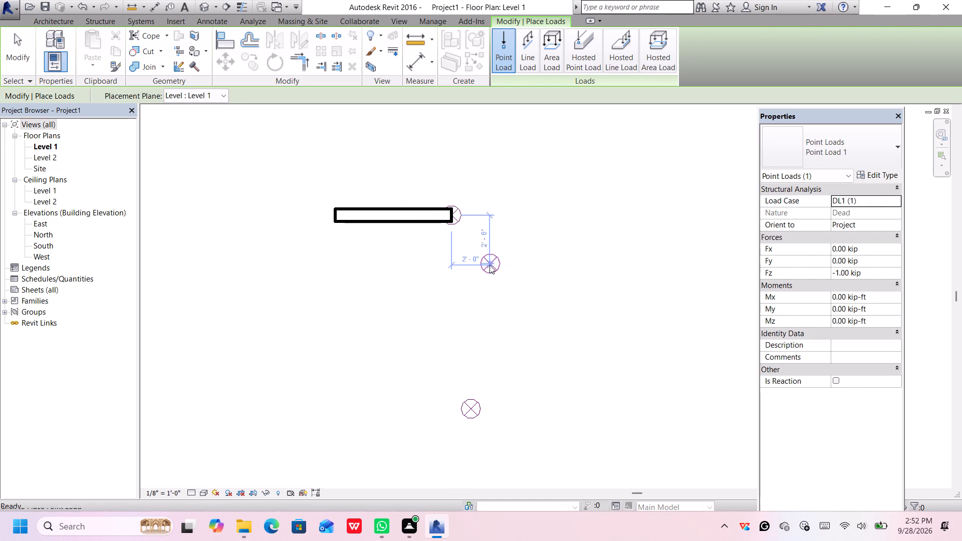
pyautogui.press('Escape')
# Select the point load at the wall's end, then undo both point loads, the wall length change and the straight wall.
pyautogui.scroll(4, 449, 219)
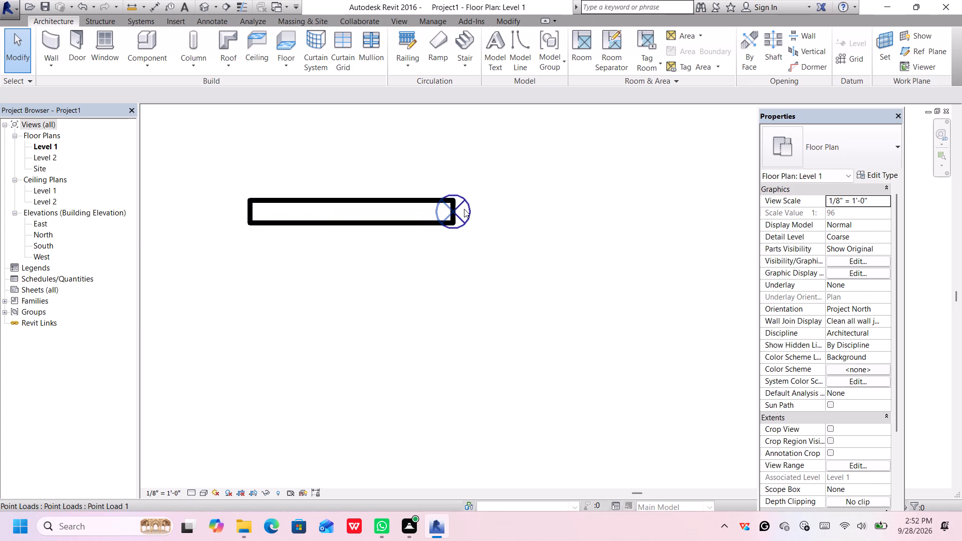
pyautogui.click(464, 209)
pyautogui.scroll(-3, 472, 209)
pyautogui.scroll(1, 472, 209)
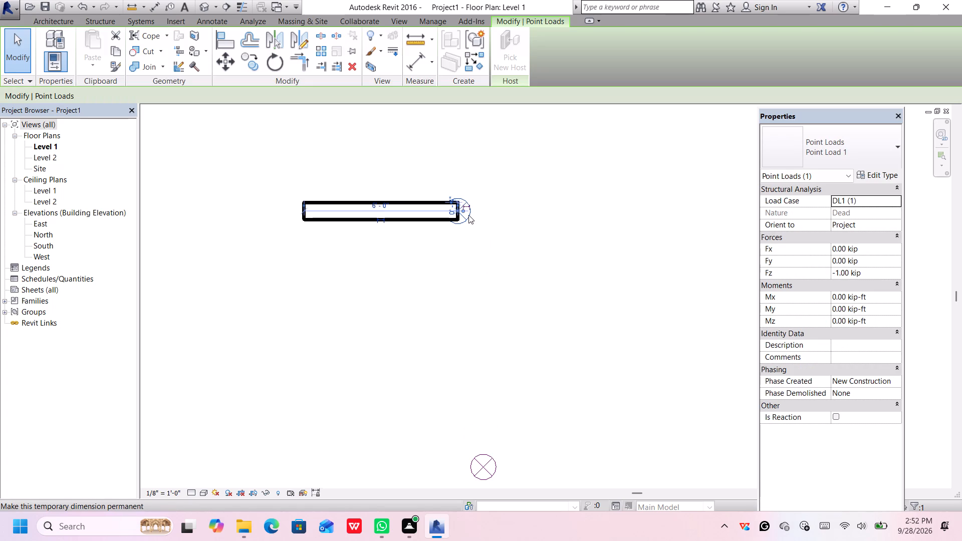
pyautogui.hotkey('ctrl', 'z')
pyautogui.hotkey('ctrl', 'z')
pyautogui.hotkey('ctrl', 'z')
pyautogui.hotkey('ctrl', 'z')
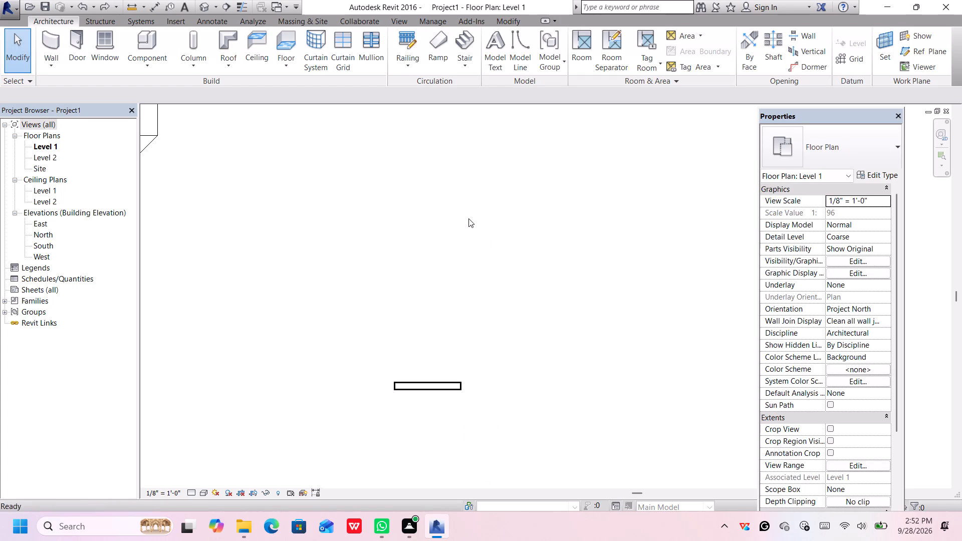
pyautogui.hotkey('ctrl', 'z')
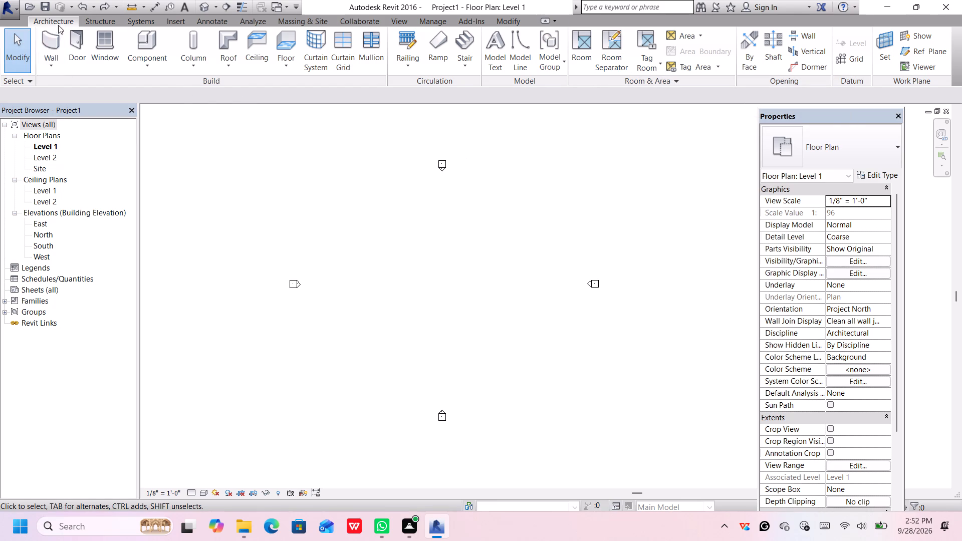
# Draw a rectangular outline of Generic - 8" walls about 140' by 184' on Level 1, starting northwest between the elevation markers.
pyautogui.click(50, 41)
pyautogui.click(343, 181)
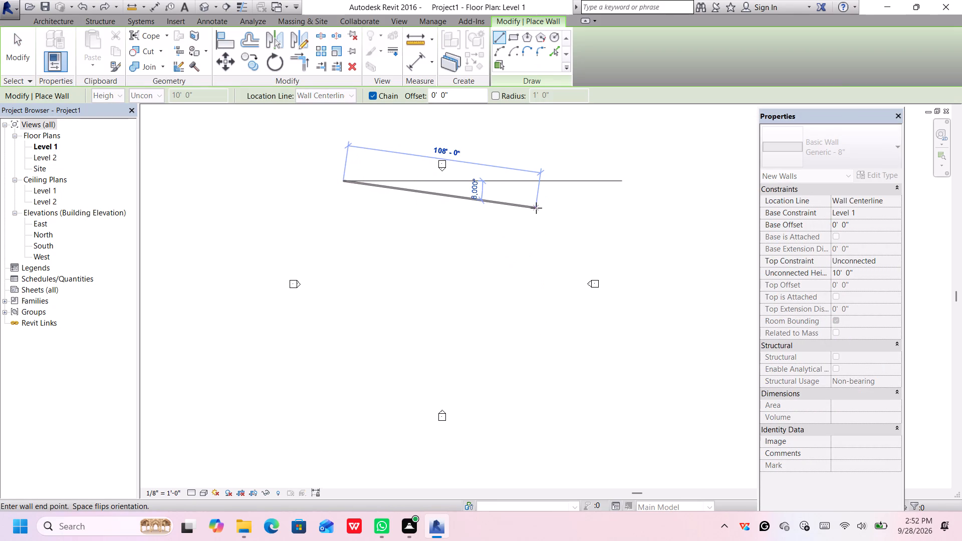
pyautogui.press('Escape')
pyautogui.click(512, 36)
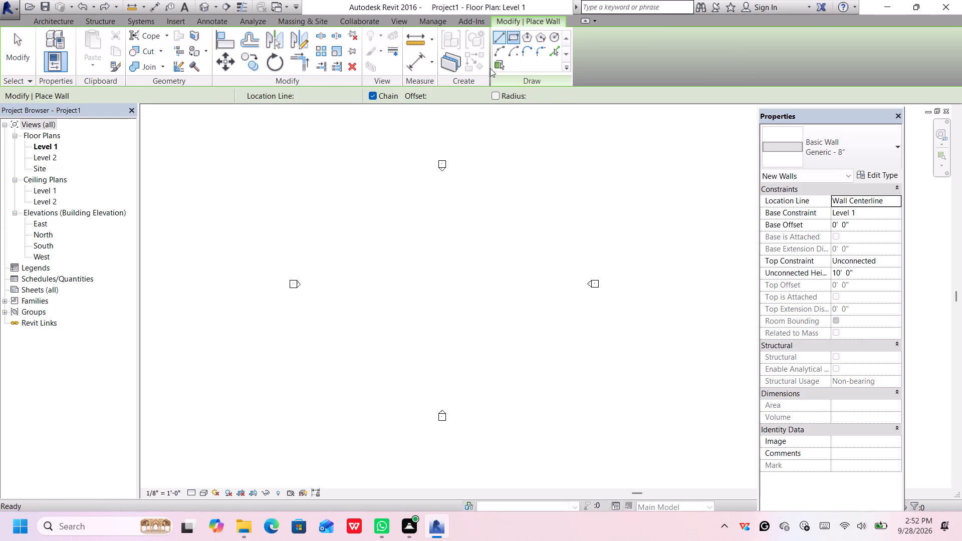
pyautogui.click(377, 180)
pyautogui.scroll(-5, 542, 379)
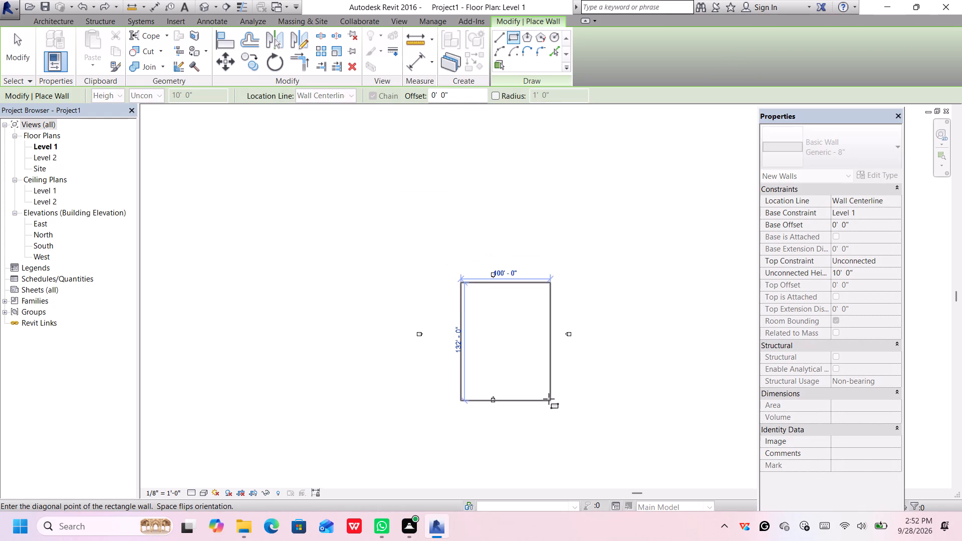
pyautogui.moveTo(549, 399); pyautogui.dragTo(529, 331, button='middle')
pyautogui.scroll(2, 535, 354)
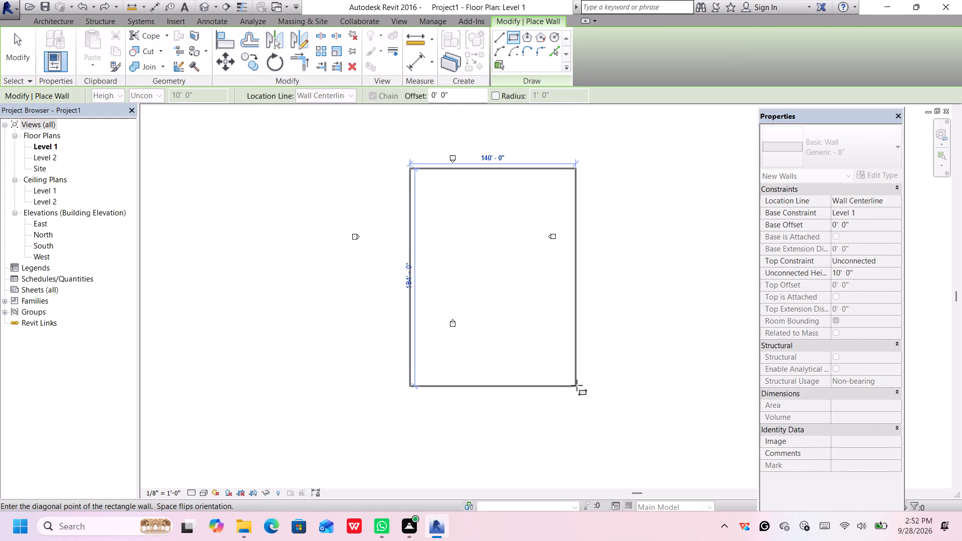
pyautogui.click(576, 385)
pyautogui.press('Return')
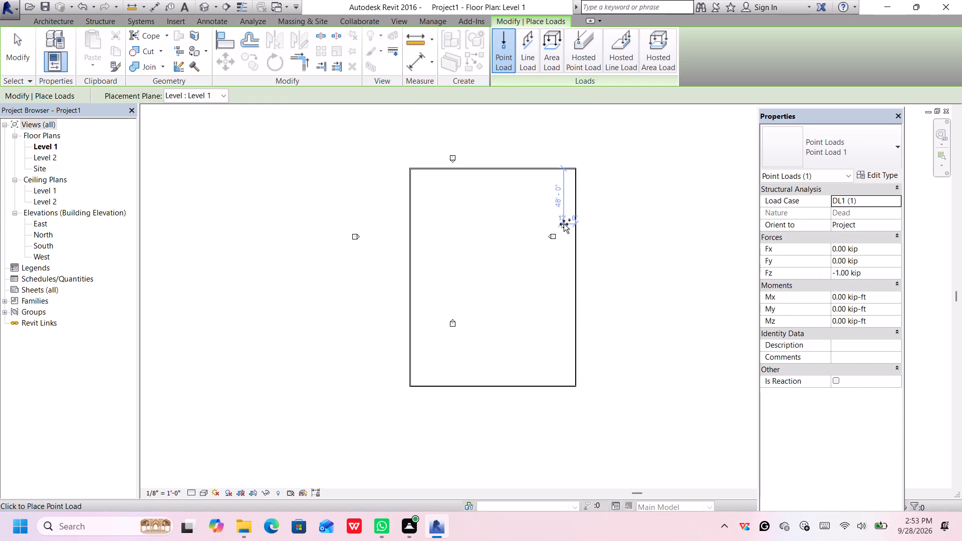
pyautogui.press('Escape')
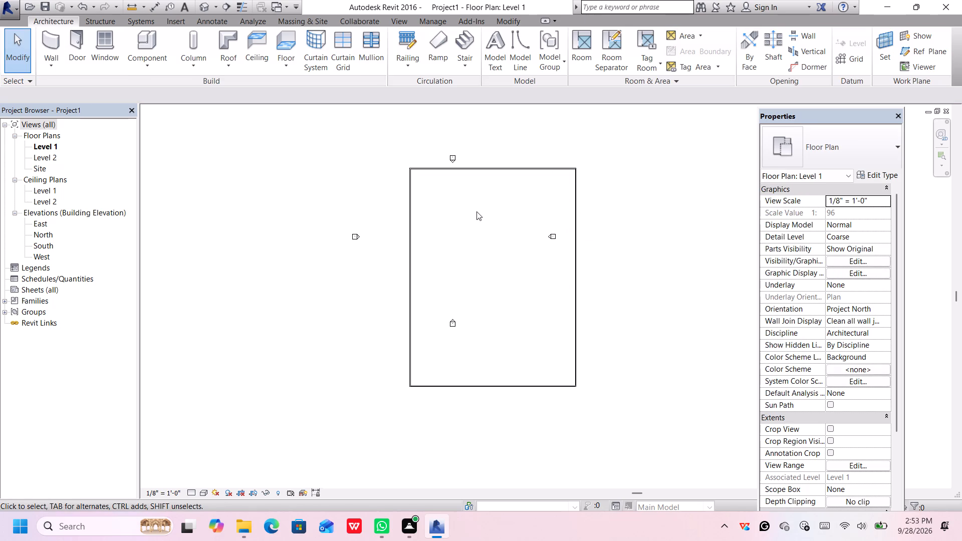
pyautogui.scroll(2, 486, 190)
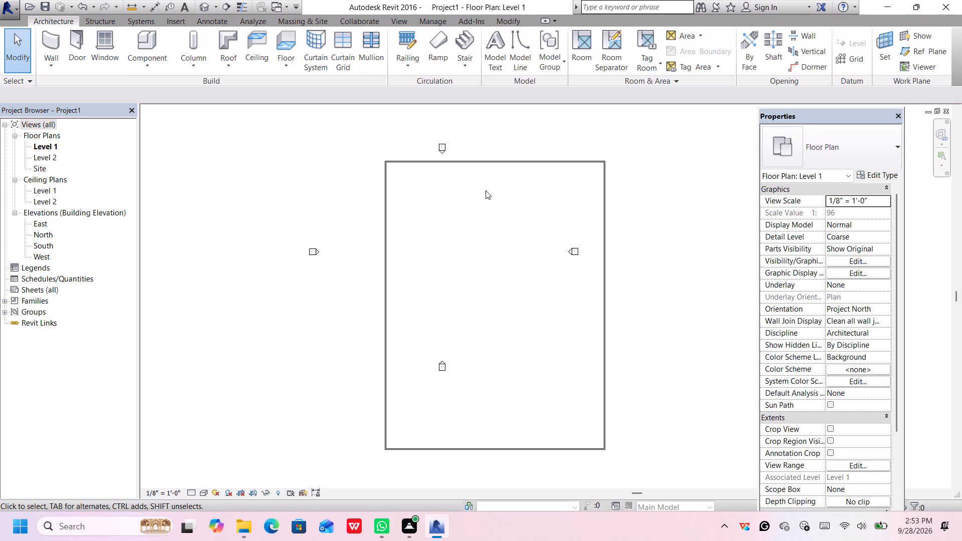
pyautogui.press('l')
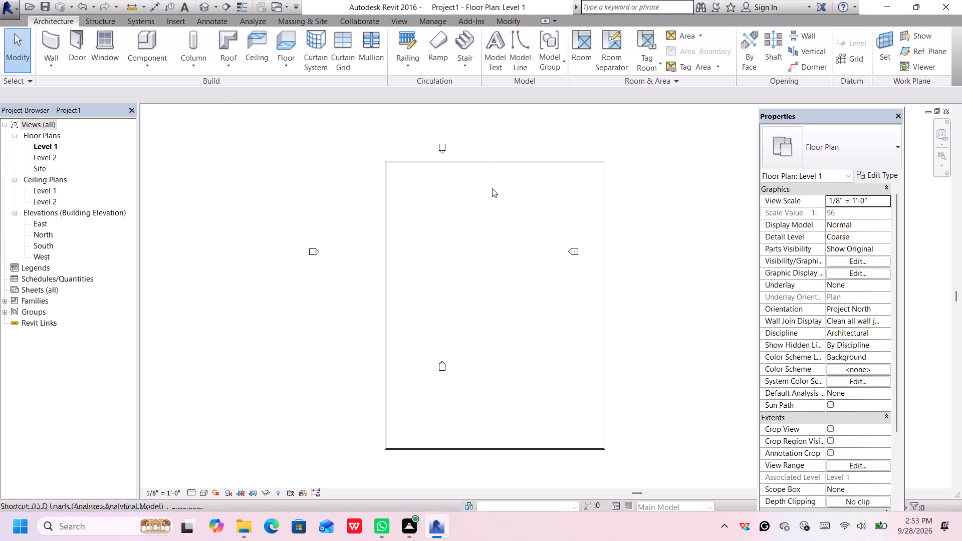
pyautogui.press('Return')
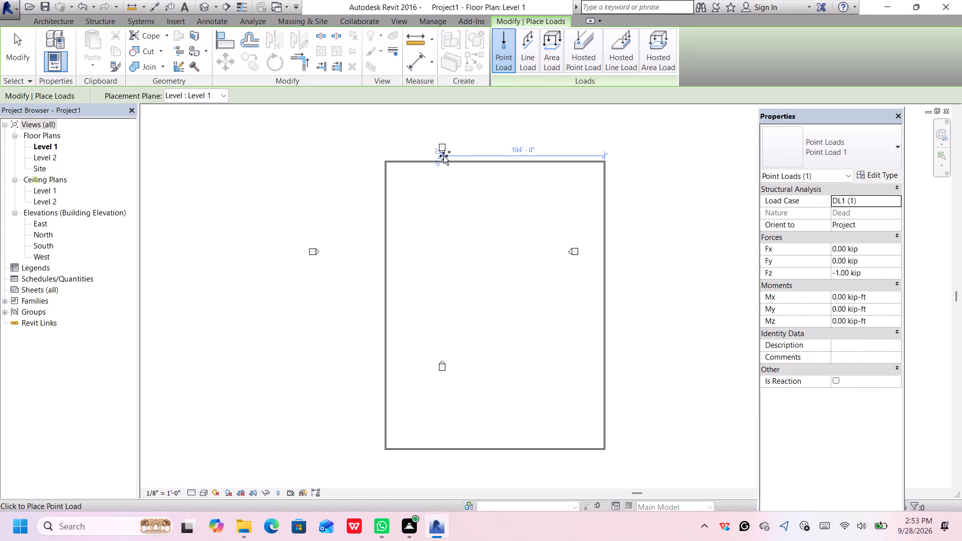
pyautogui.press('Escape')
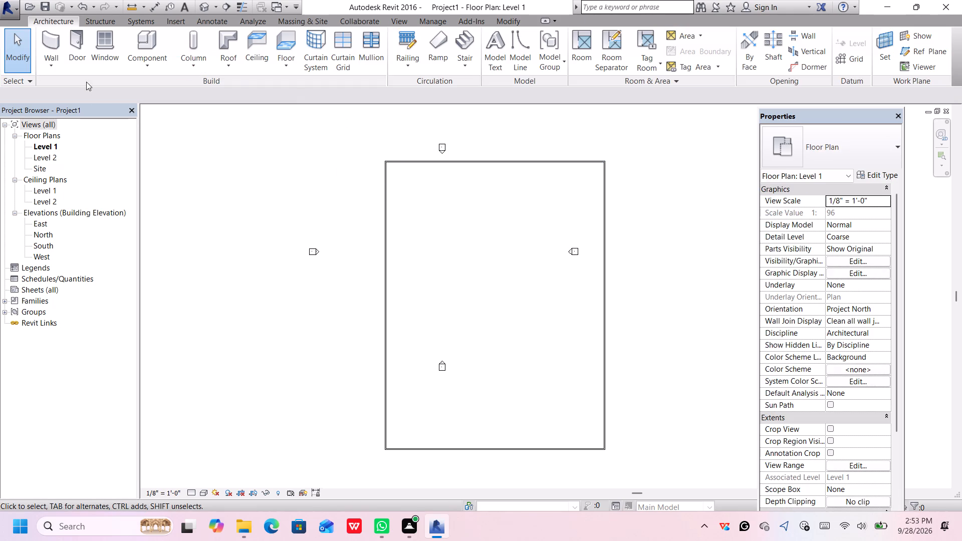
# Draw Generic - 8" walls enclosing a northwest room, running about 60' east from the west wall and about 56' north to the north wall.
pyautogui.click(55, 49)
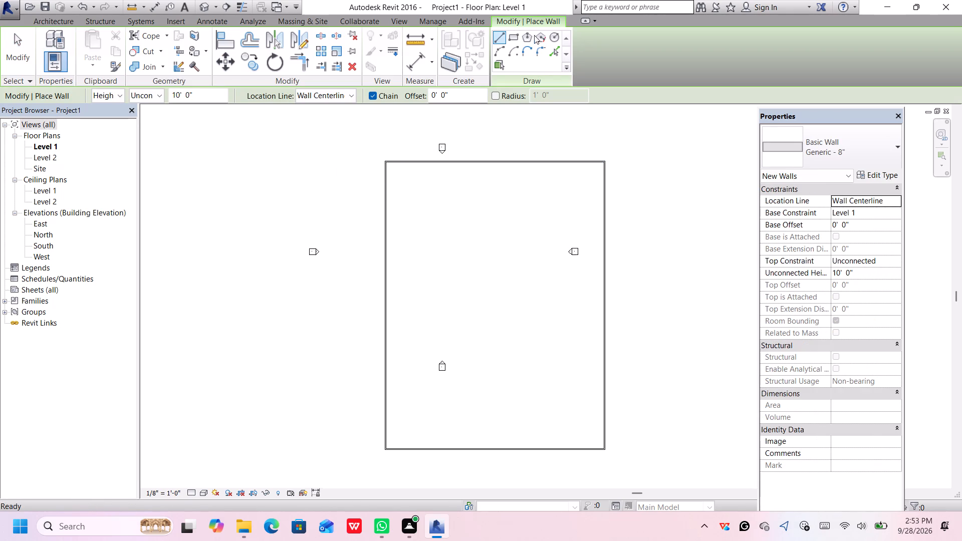
pyautogui.click(499, 36)
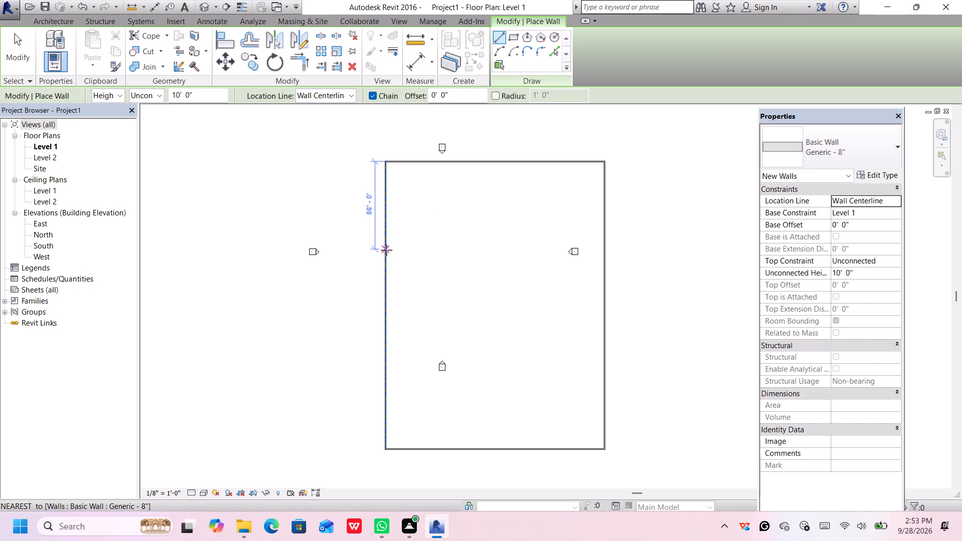
pyautogui.click(385, 251)
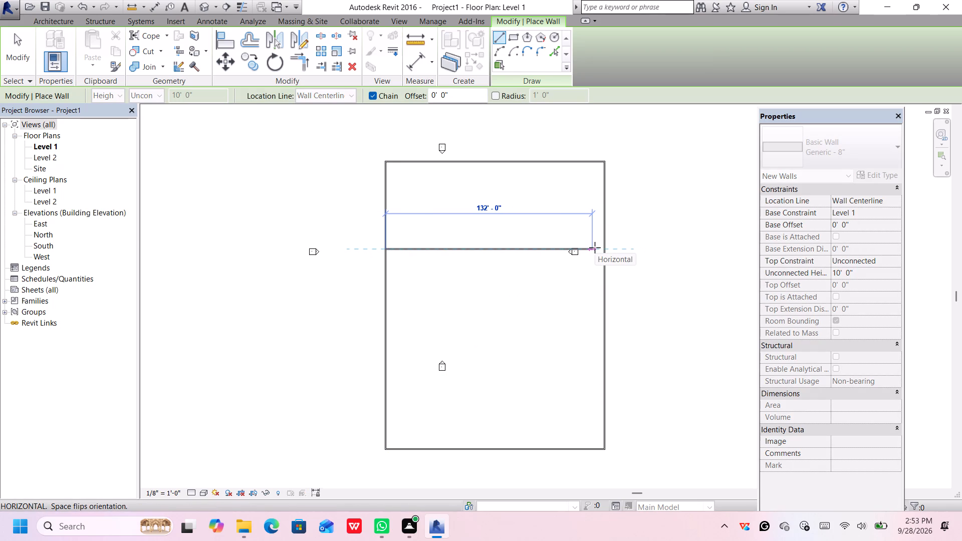
pyautogui.click(480, 250)
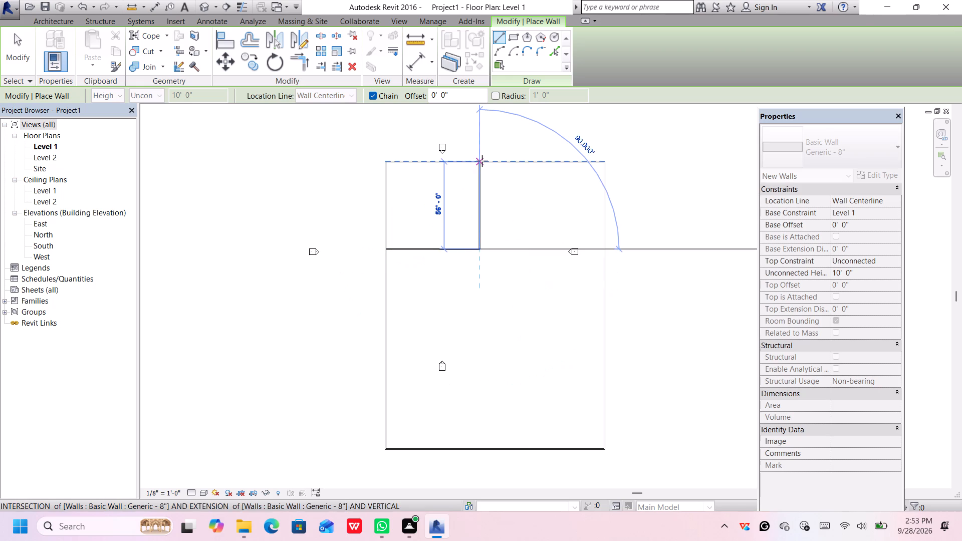
pyautogui.click(482, 161)
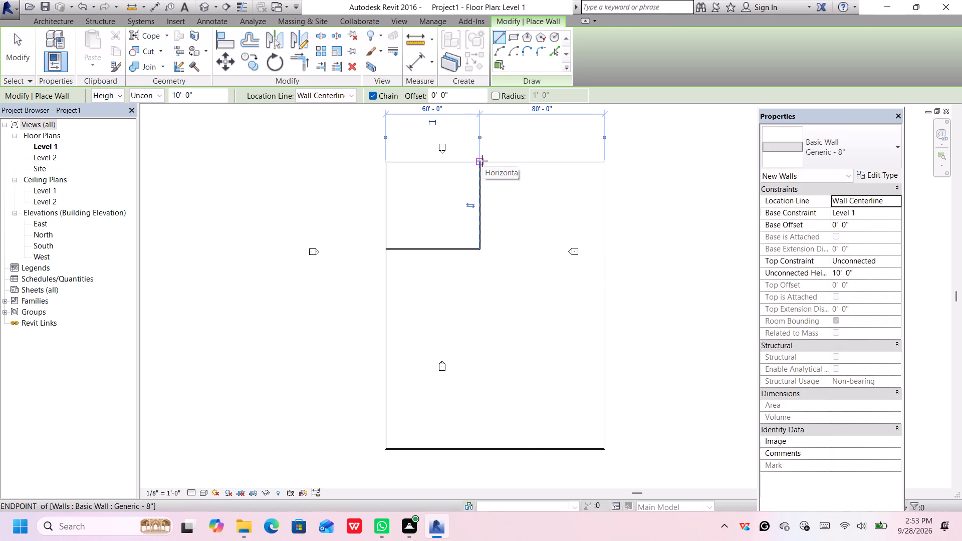
pyautogui.press('Return')
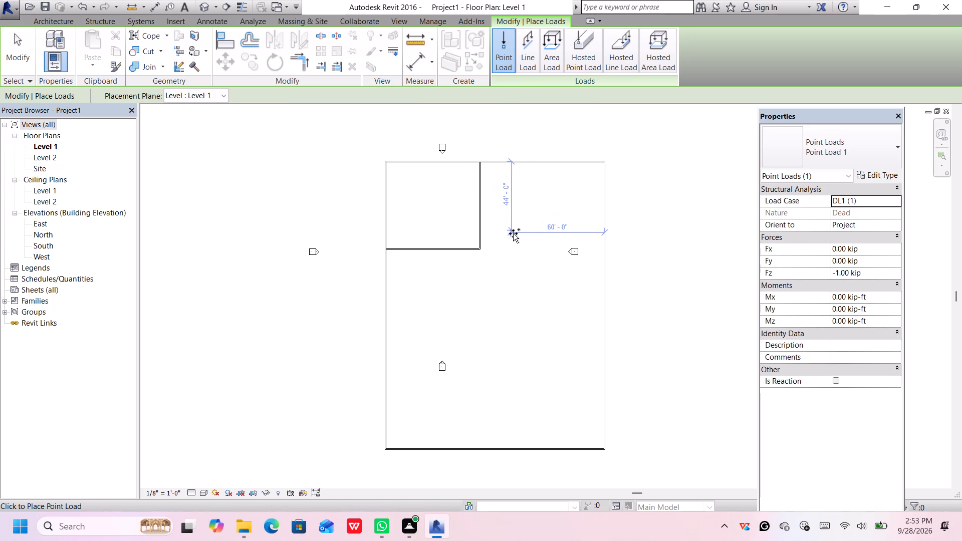
# Draw a stepped wall run from about 12' above the northwest room's southeast corner: about 28' east, 12' south, 52' east to the east wall.
pyautogui.press('Return')
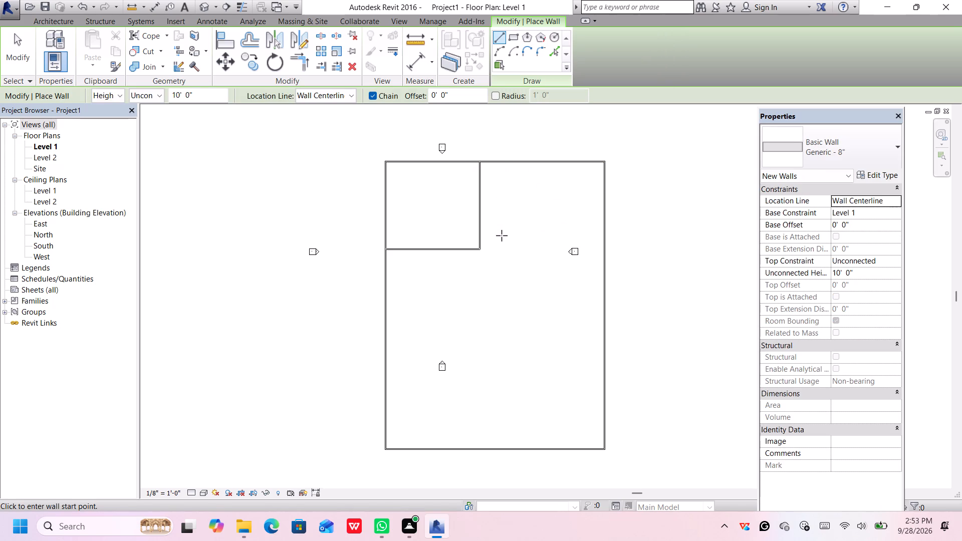
pyautogui.click(498, 35)
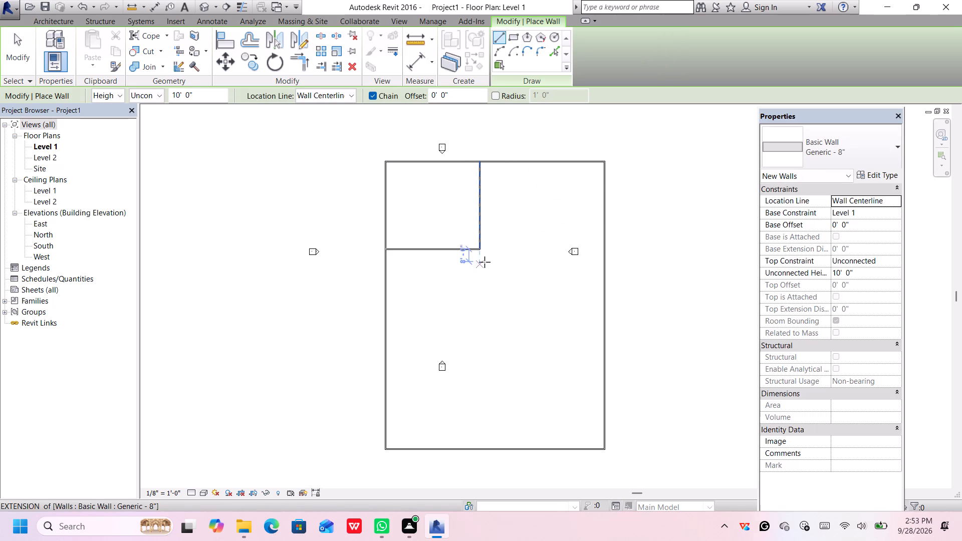
pyautogui.click(478, 232)
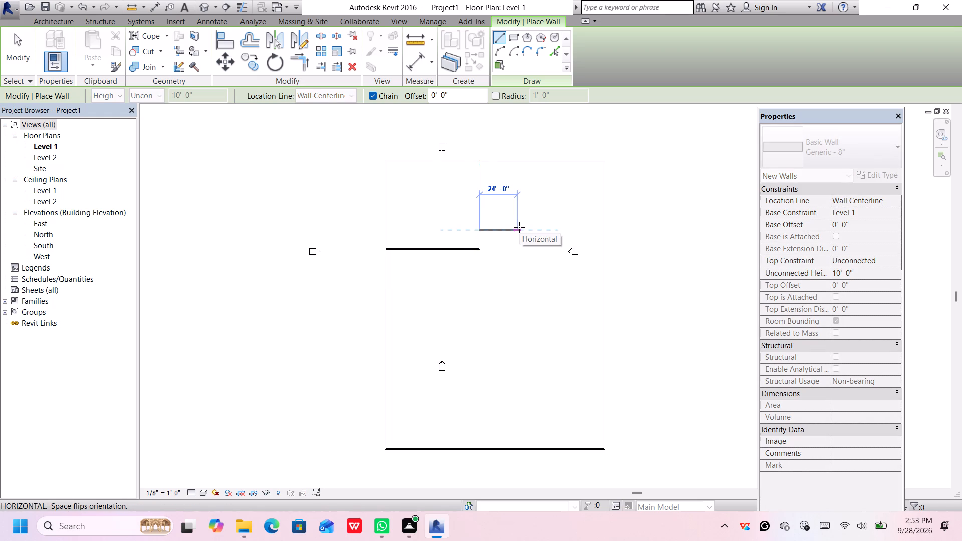
pyautogui.click(526, 227)
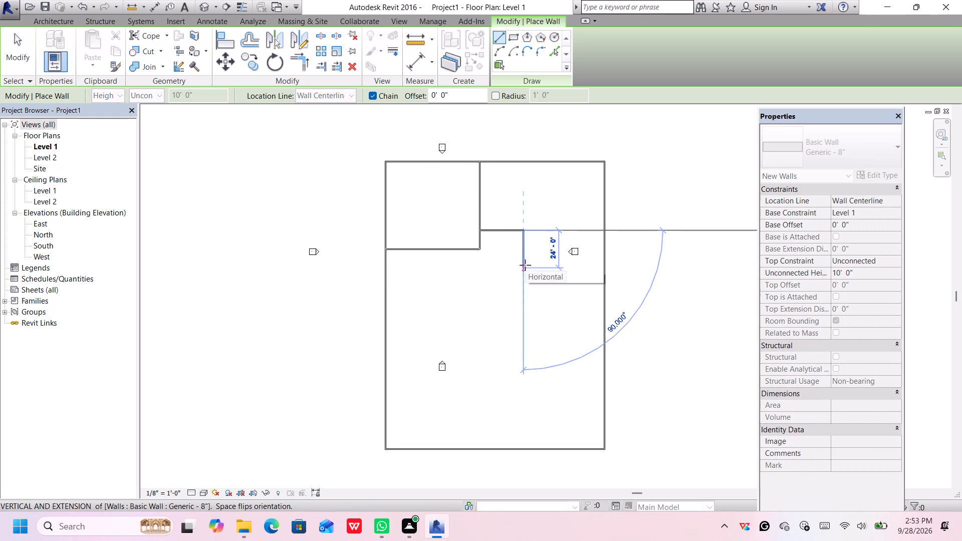
pyautogui.click(524, 249)
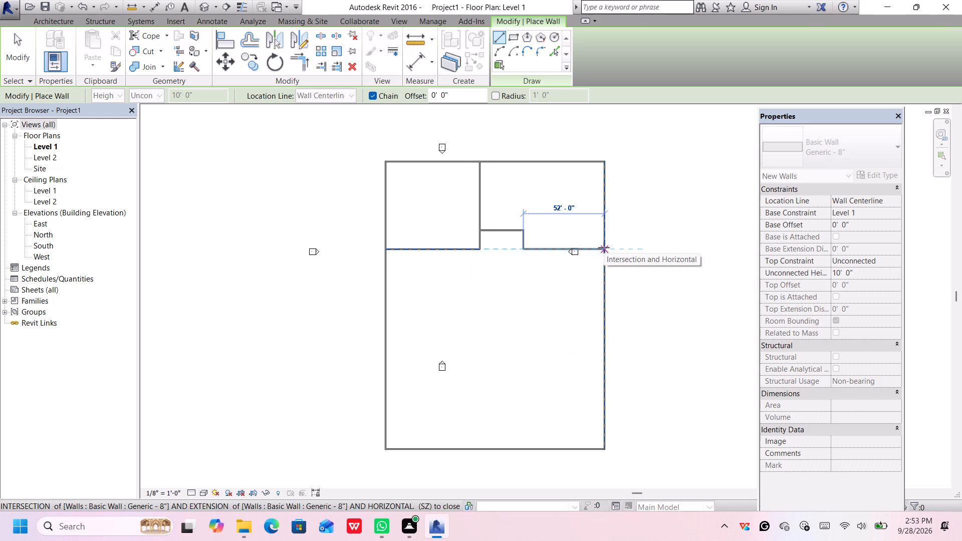
pyautogui.click(604, 247)
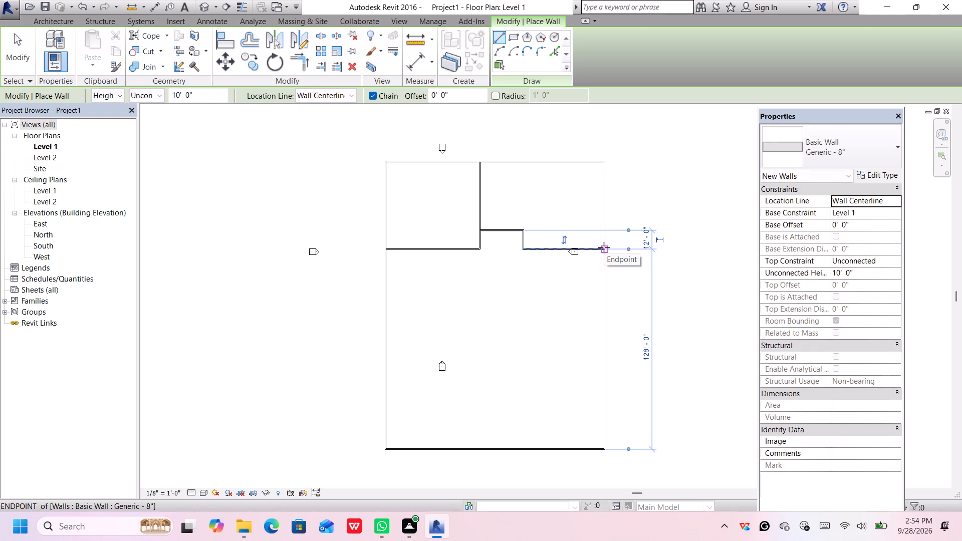
pyautogui.press('Escape')
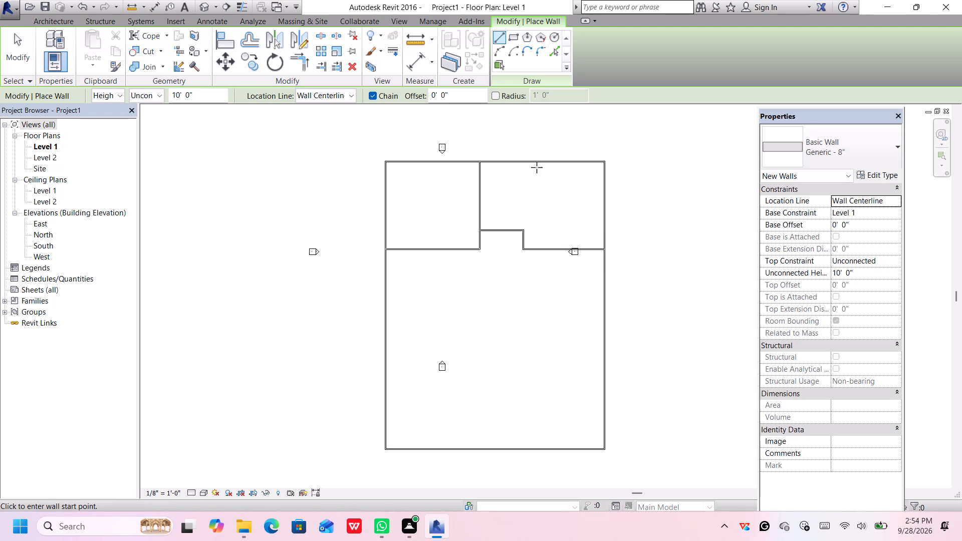
# Draw walls boxing off the northeast corner, about 32' south from the north wall and about 24' east to the east wall.
pyautogui.click(500, 33)
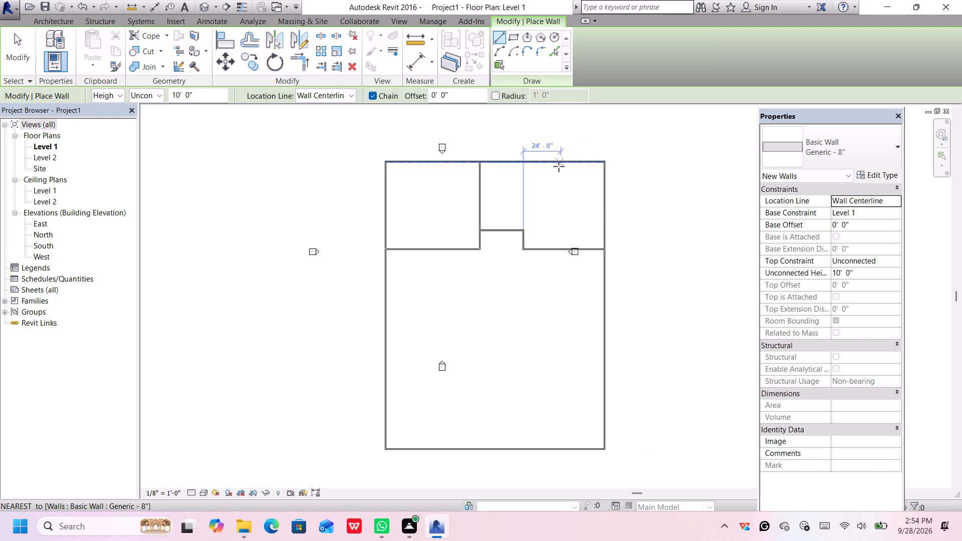
pyautogui.click(565, 162)
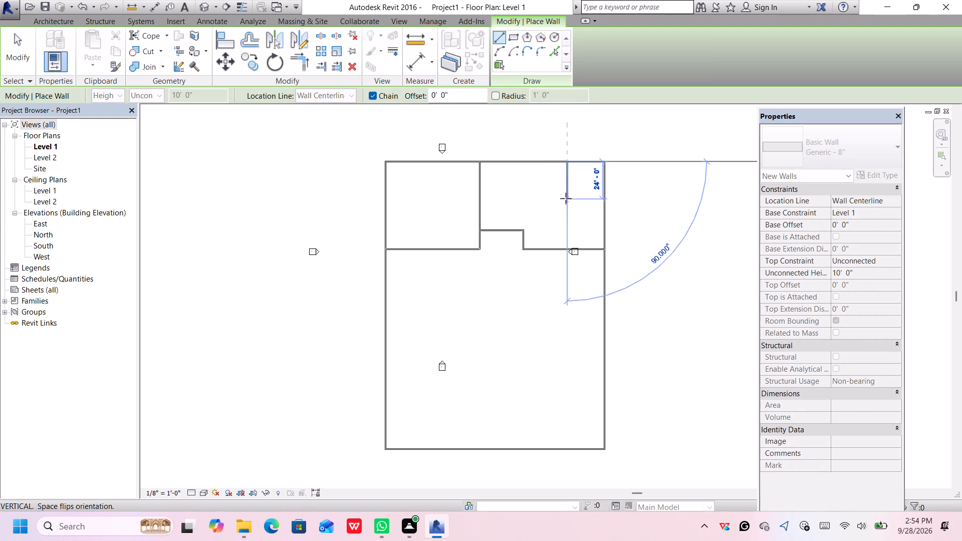
pyautogui.click(565, 212)
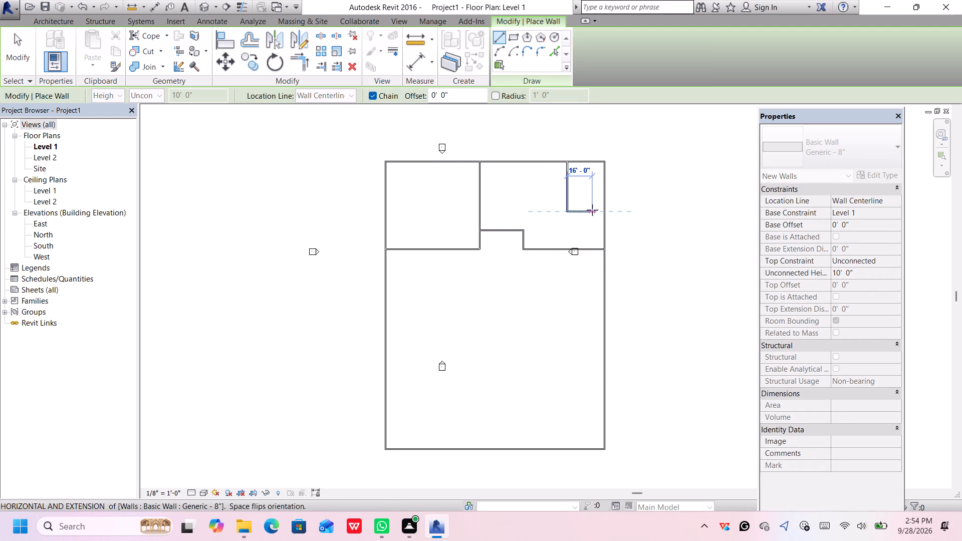
pyautogui.click(605, 212)
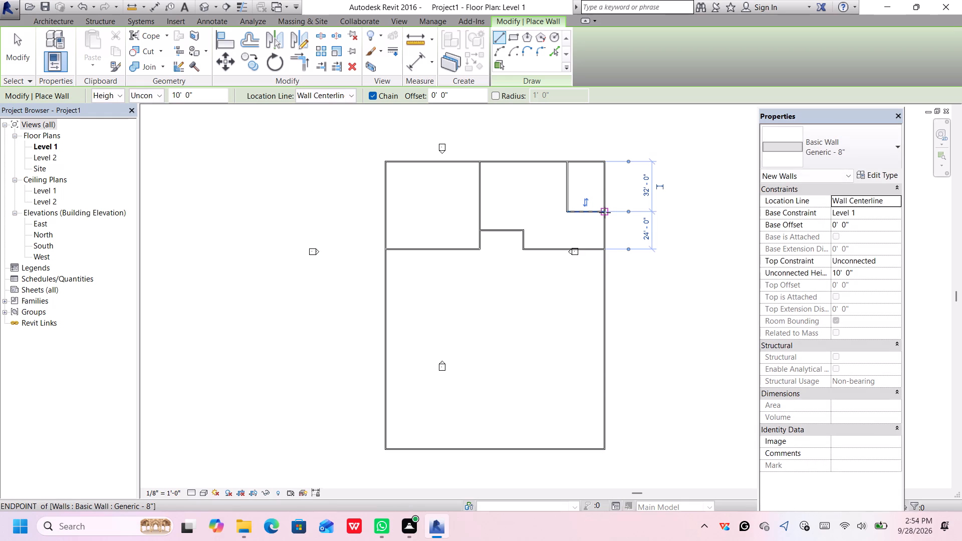
pyautogui.press('Return')
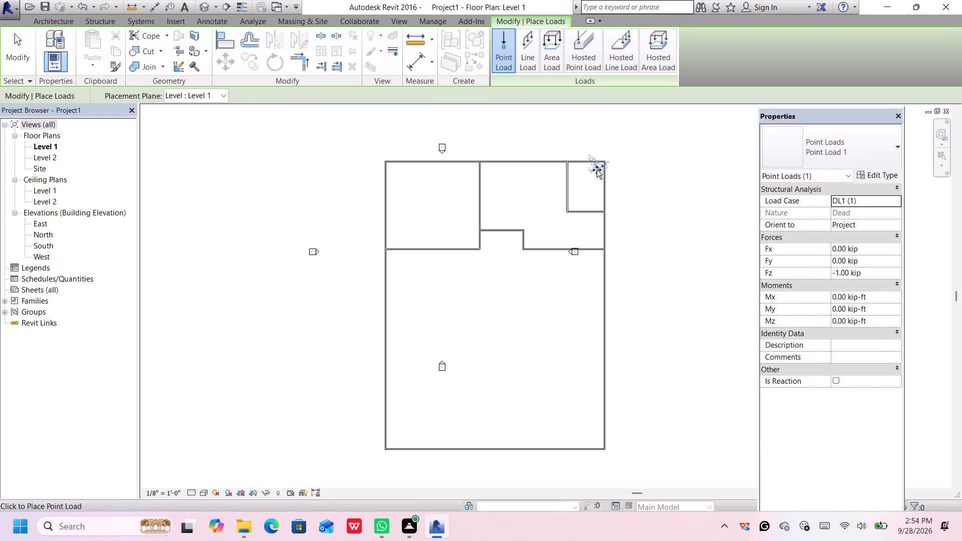
pyautogui.scroll(7, 595, 170)
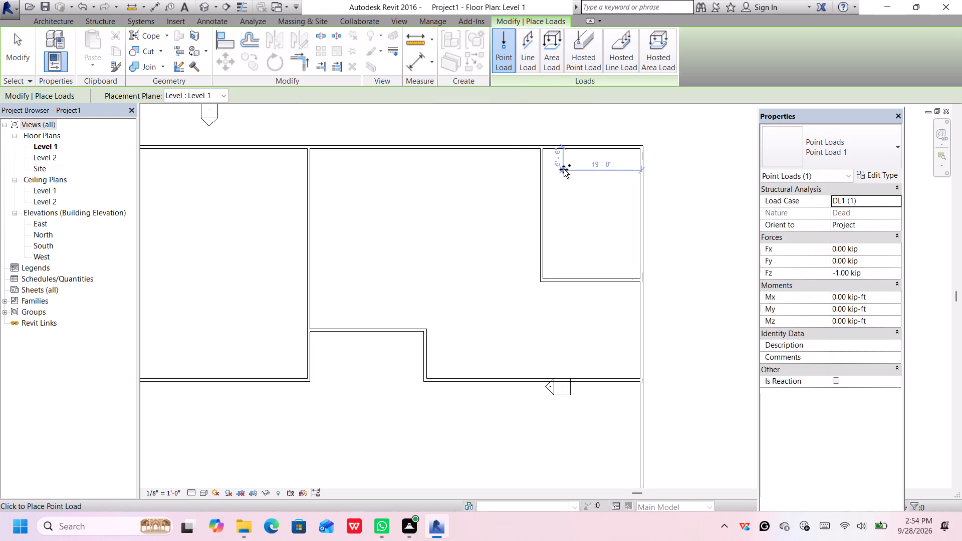
pyautogui.press('Escape')
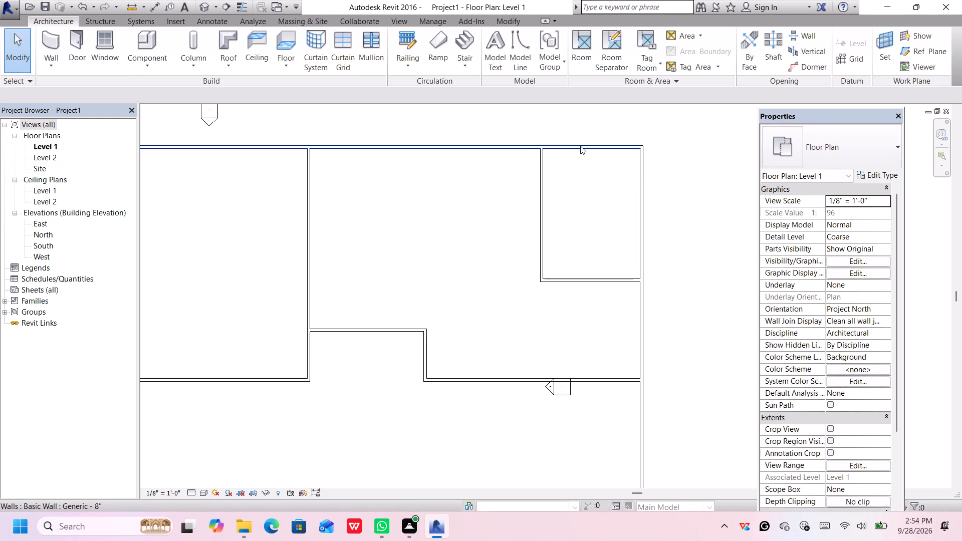
# Shorten the north exterior wall to 116' and the east exterior wall to 152', ending both at the northeast corner box's walls.
pyautogui.scroll(1, 580, 146)
pyautogui.click(580, 146)
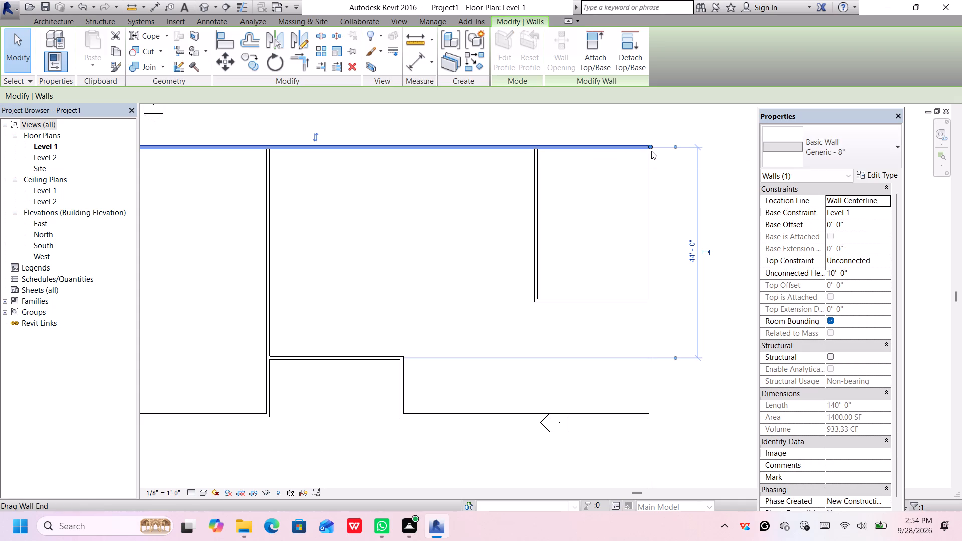
pyautogui.click(648, 145)
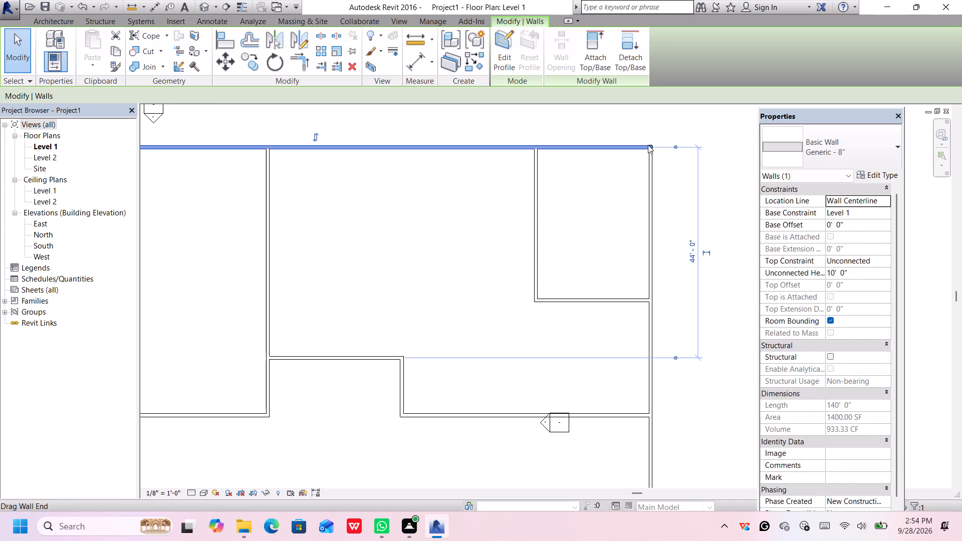
pyautogui.moveTo(650, 145); pyautogui.dragTo(534, 148)
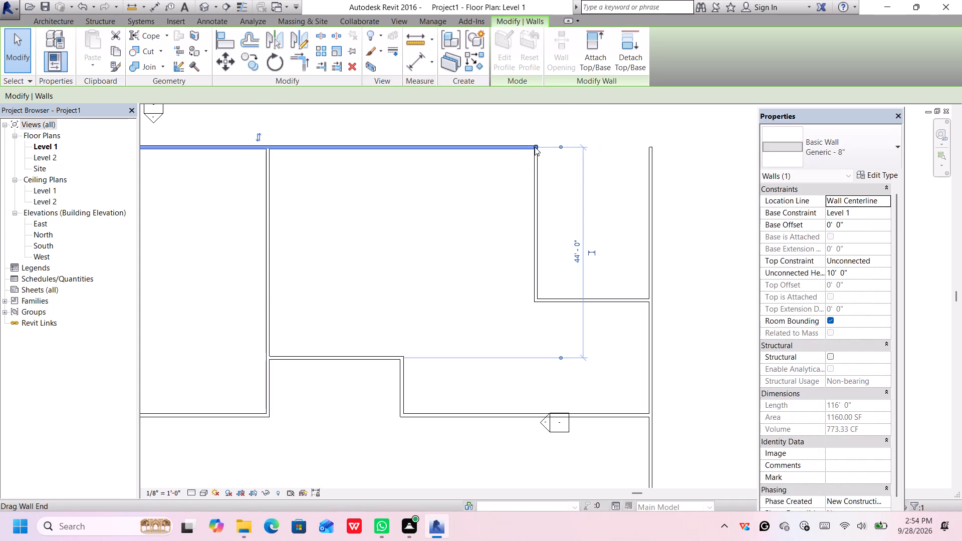
pyautogui.click(649, 151)
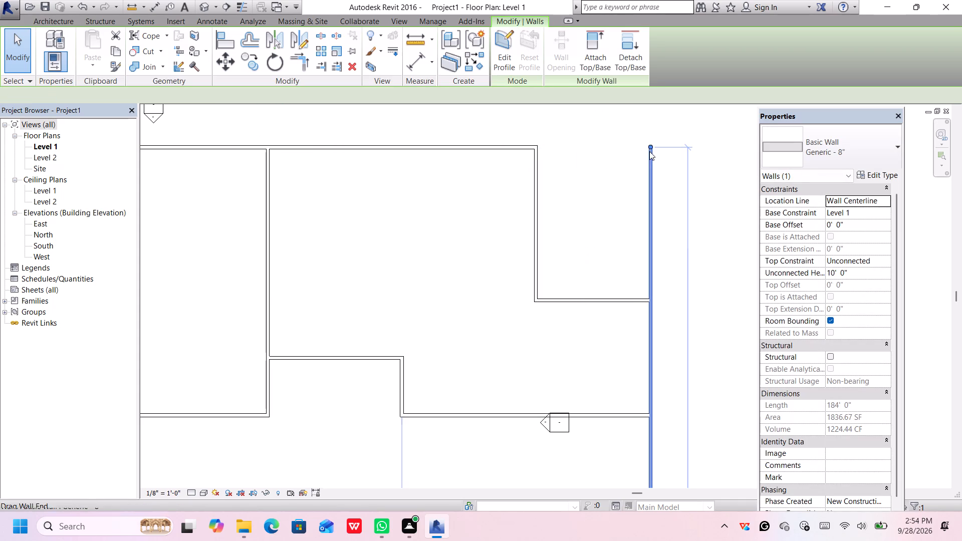
pyautogui.moveTo(651, 144); pyautogui.dragTo(650, 302)
# Examine the whole wall layout around the notched northeast corner and the open southern area.
pyautogui.scroll(-4, 587, 316)
pyautogui.scroll(1, 579, 319)
pyautogui.scroll(-1, 522, 315)
pyautogui.moveTo(522, 315); pyautogui.dragTo(605, 277, button='middle')
pyautogui.scroll(-1, 598, 350)
pyautogui.scroll(2, 598, 350)
pyautogui.moveTo(597, 348); pyautogui.dragTo(586, 272, button='middle')
pyautogui.scroll(-7, 586, 273)
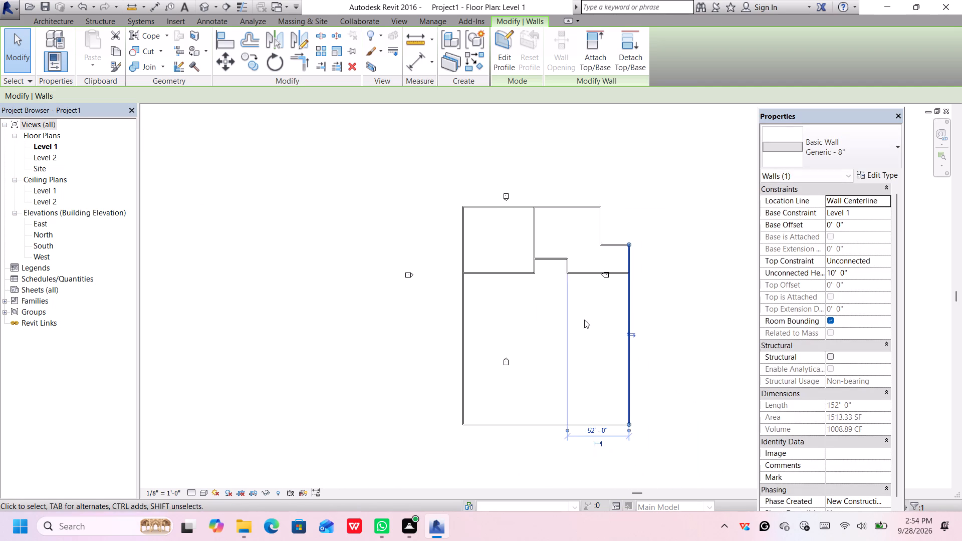
pyautogui.moveTo(585, 327); pyautogui.dragTo(584, 280, button='middle')
pyautogui.scroll(2, 582, 288)
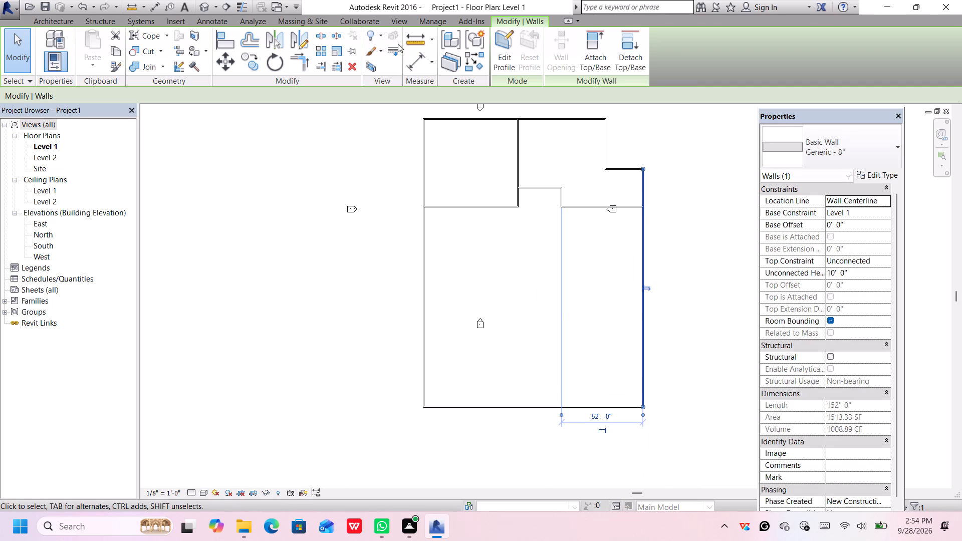
# Draw a wall run from the northwest room's southeast corner: about 40' south, 40' east, and 40' north to the stepped wall.
pyautogui.press('Return')
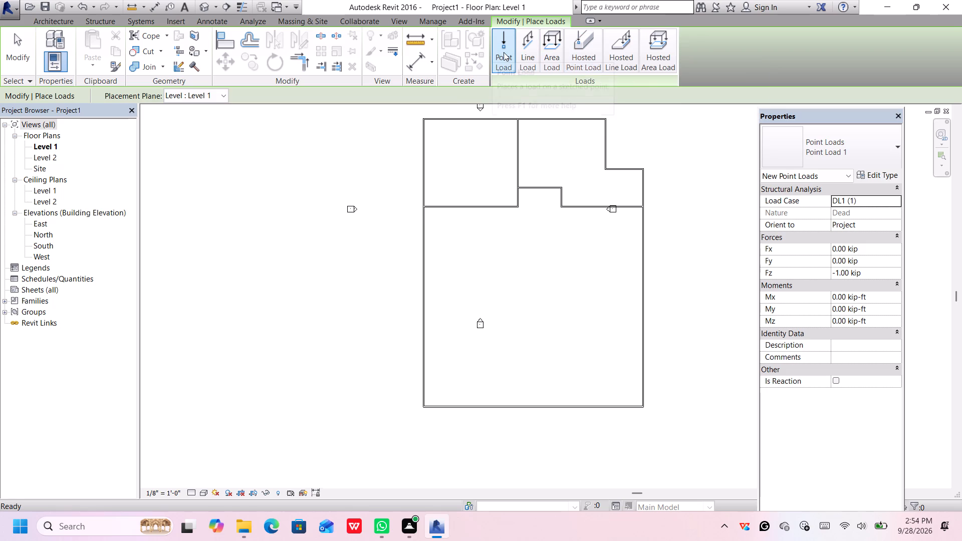
pyautogui.press('Return')
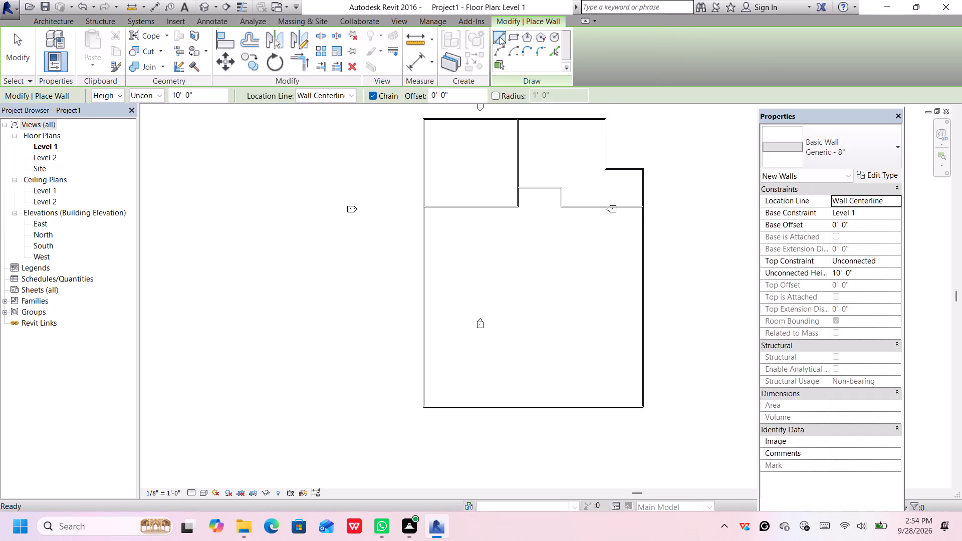
pyautogui.click(500, 37)
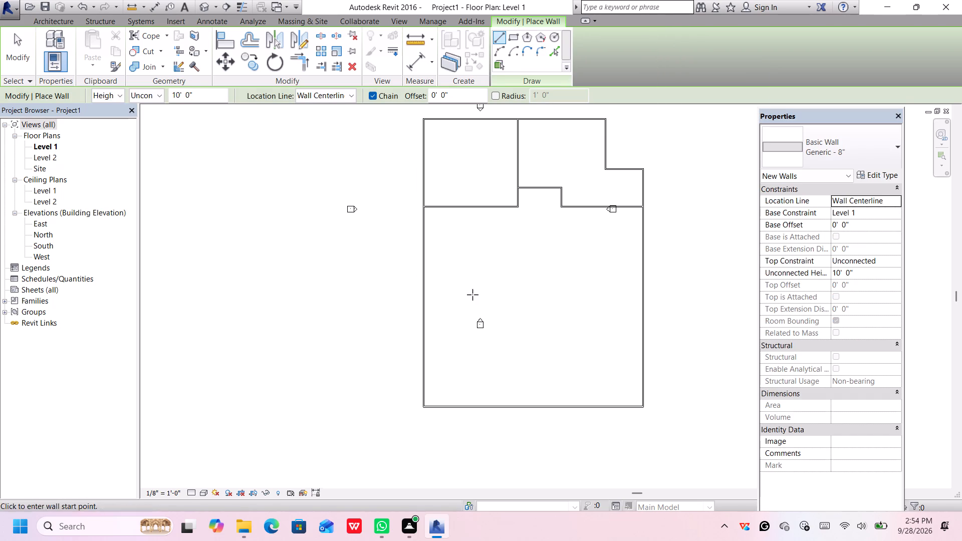
pyautogui.moveTo(470, 308); pyautogui.dragTo(443, 211, button='middle')
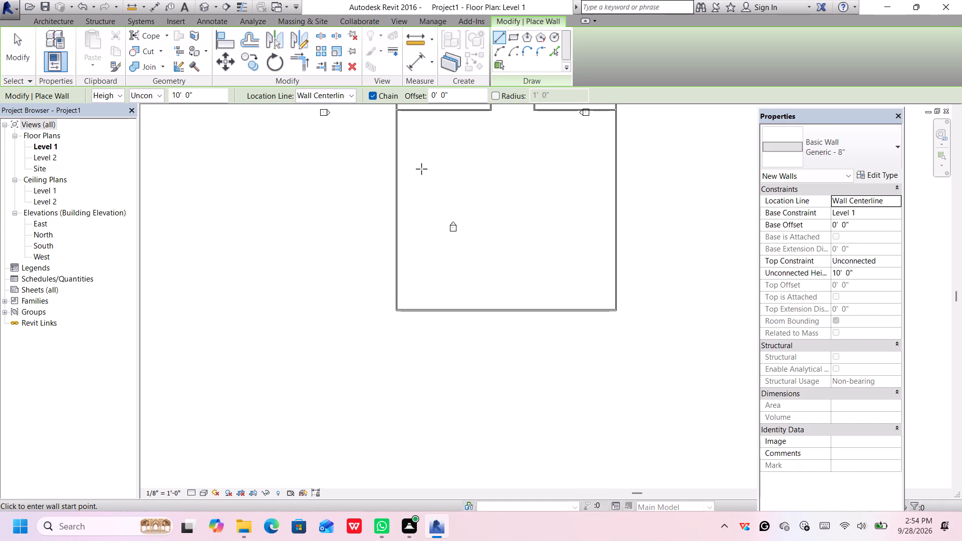
pyautogui.moveTo(446, 157); pyautogui.dragTo(448, 242, button='middle')
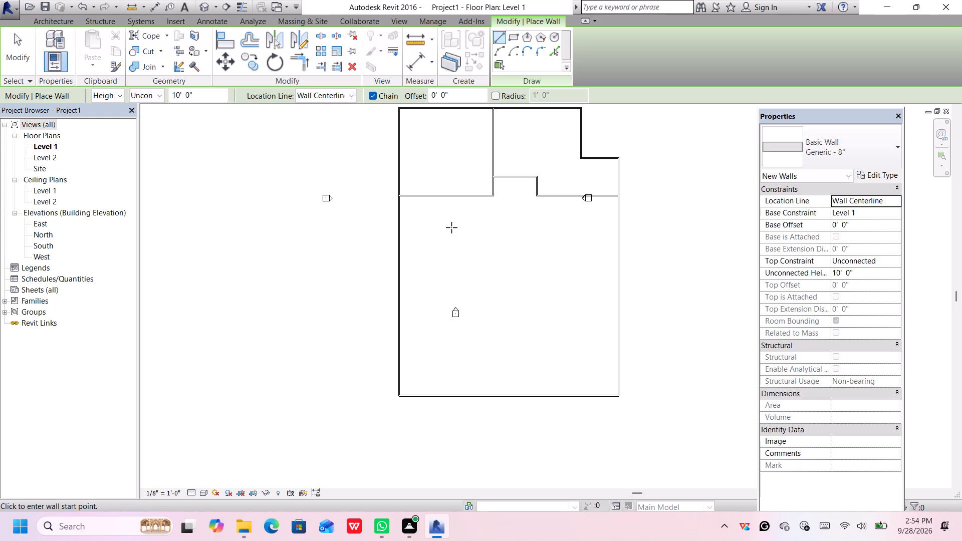
pyautogui.click(494, 194)
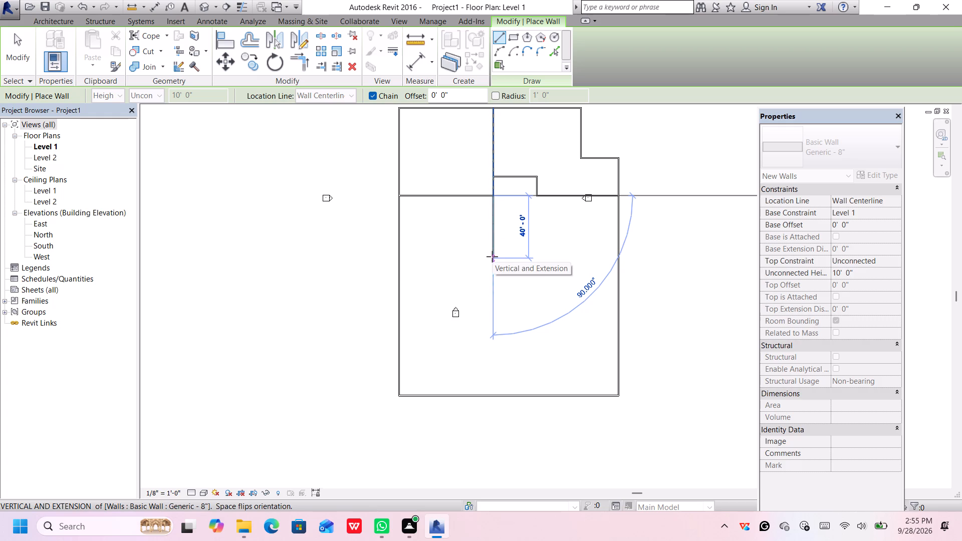
pyautogui.click(492, 256)
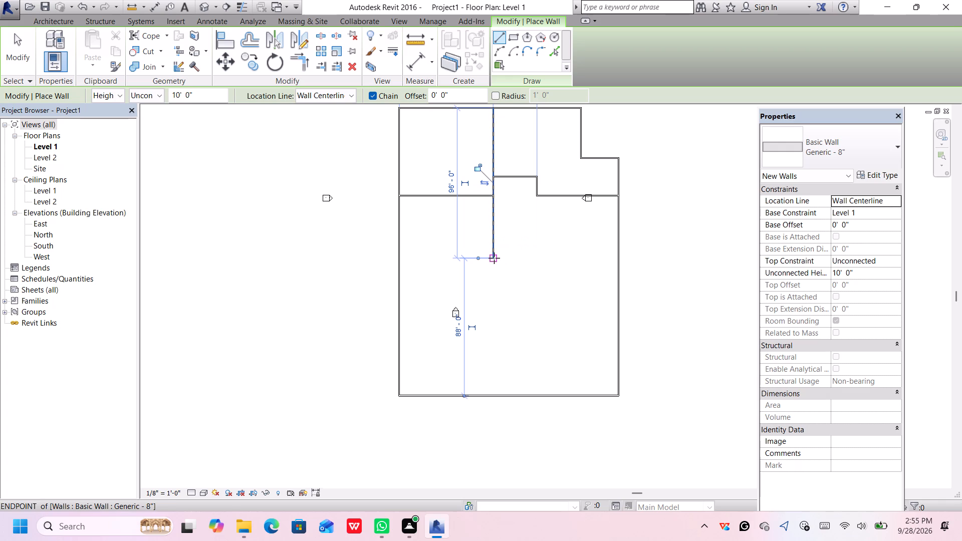
pyautogui.click(493, 255)
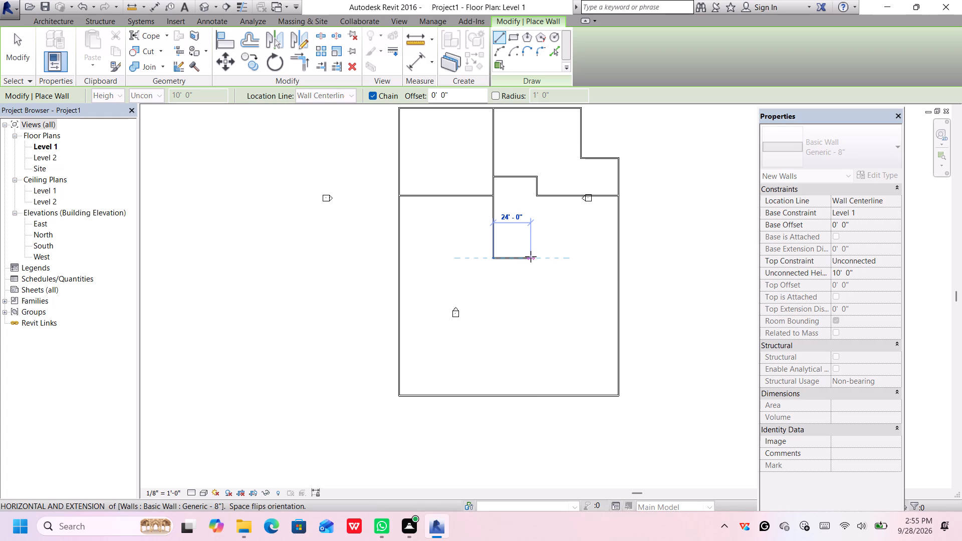
pyautogui.click(557, 254)
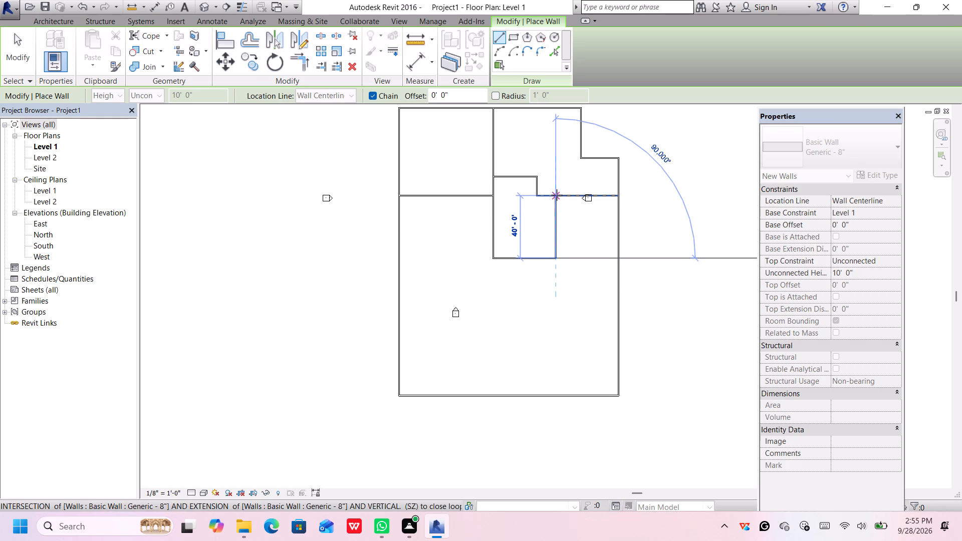
pyautogui.click(557, 195)
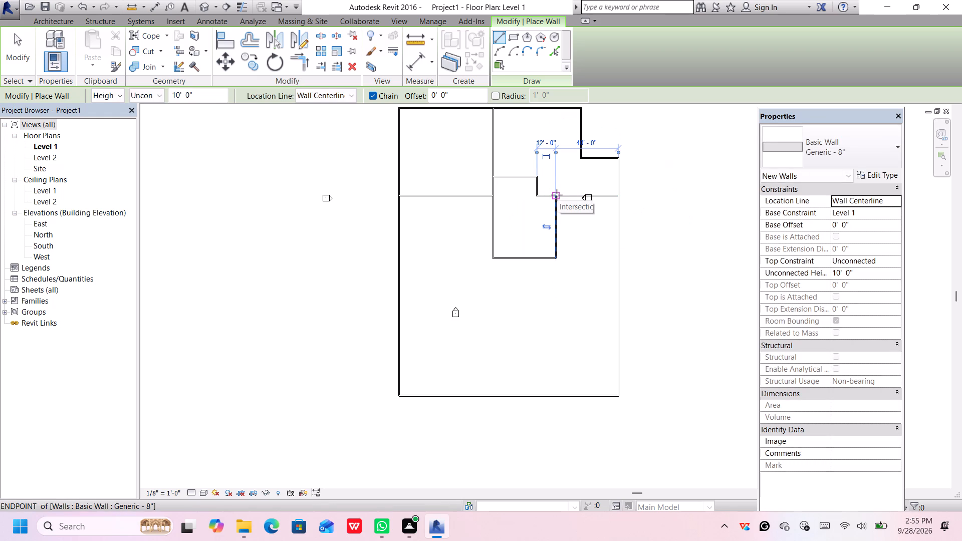
pyautogui.press('Return')
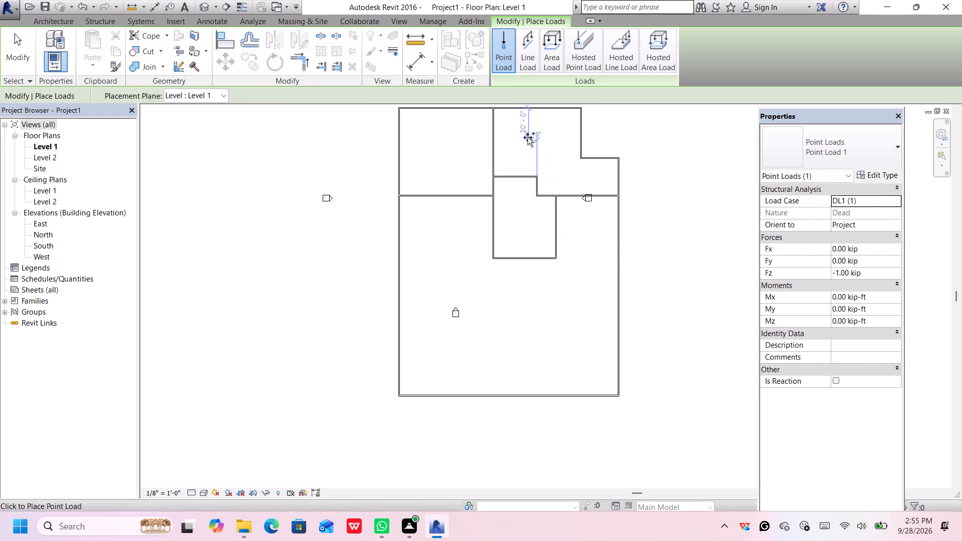
# Draw a wall about 40' east from the new central room's southeast corner to the east exterior wall.
pyautogui.press('Return')
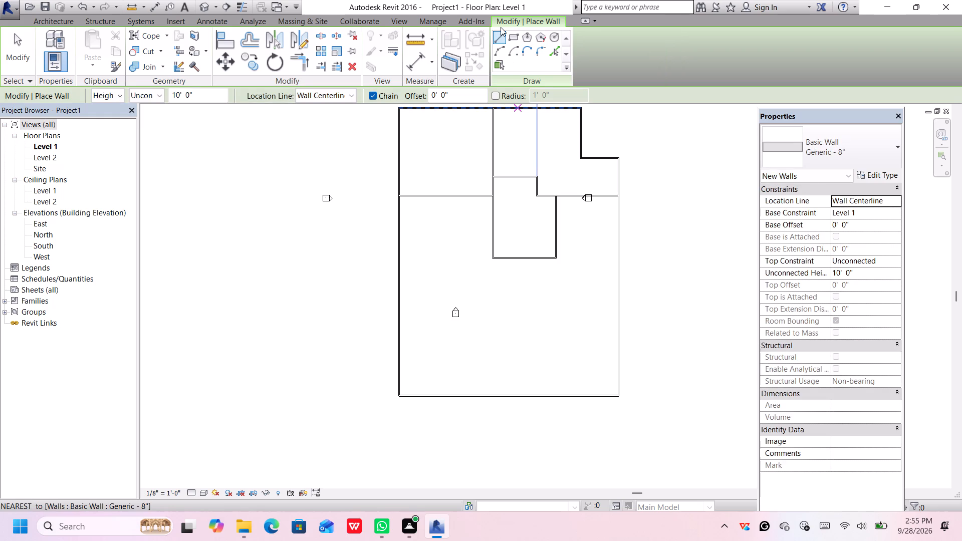
pyautogui.click(497, 40)
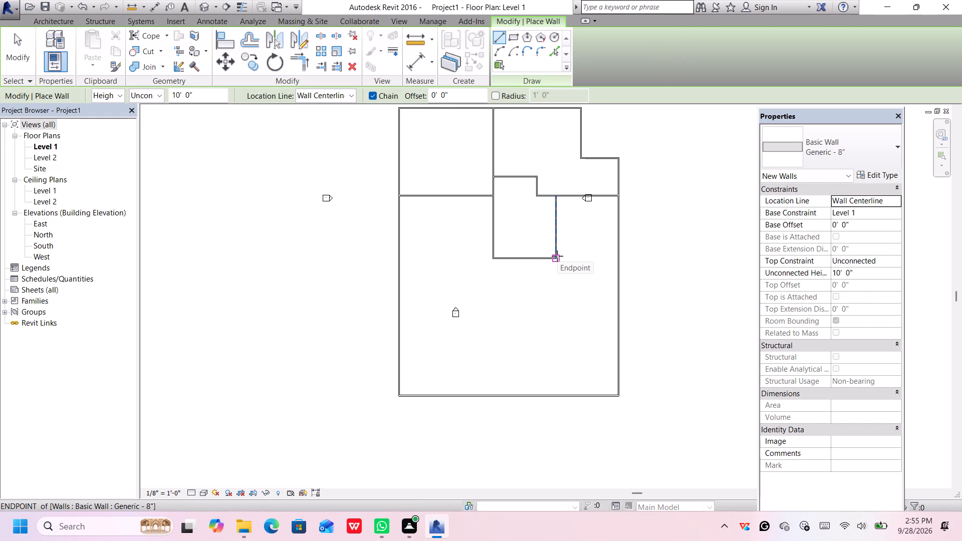
pyautogui.click(557, 256)
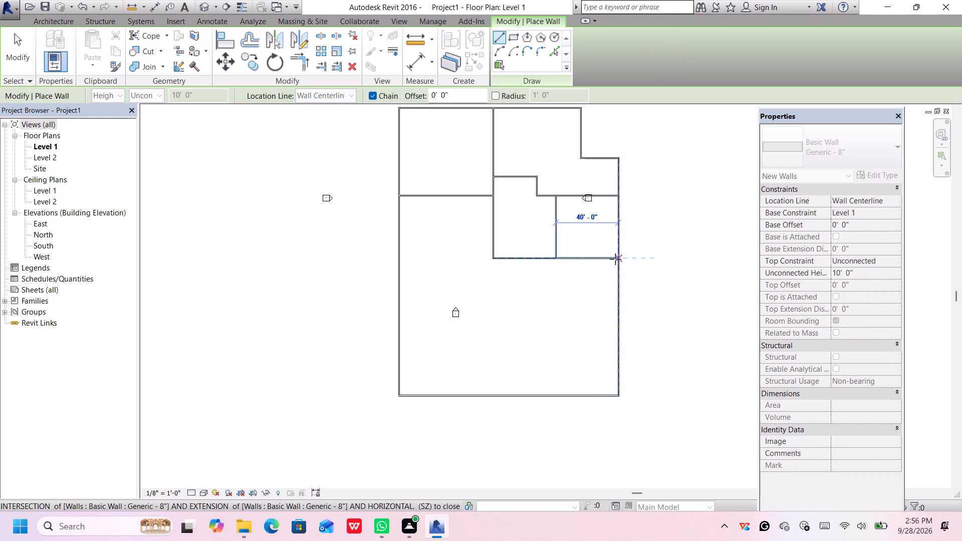
pyautogui.click(617, 259)
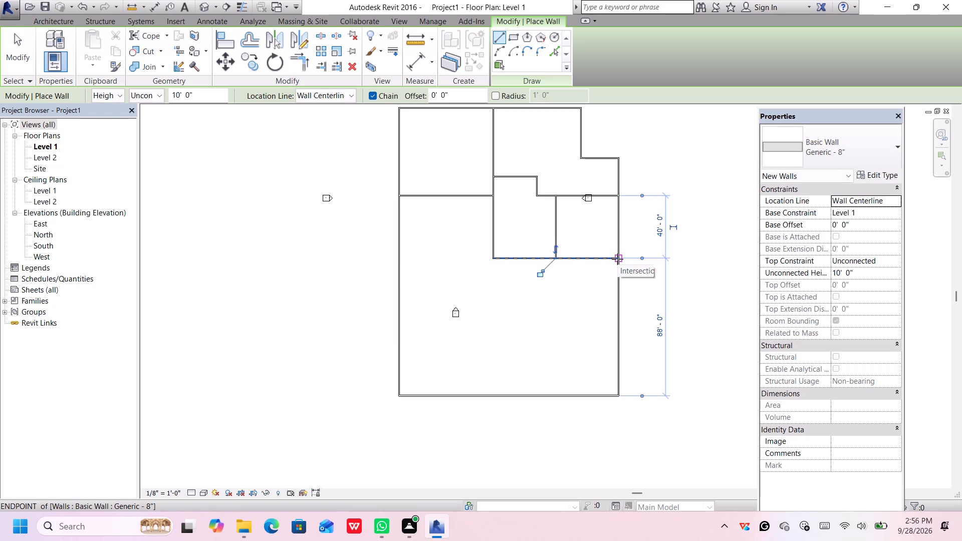
pyautogui.press('Return')
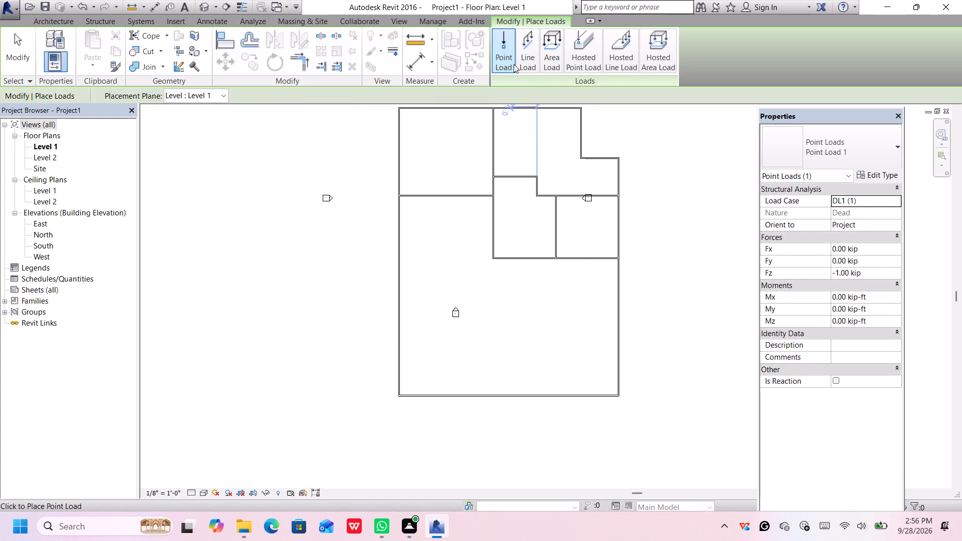
# Draw a stub wall about 16' south from the eastern room's south wall, about 20' from the east exterior wall.
pyautogui.press('Return')
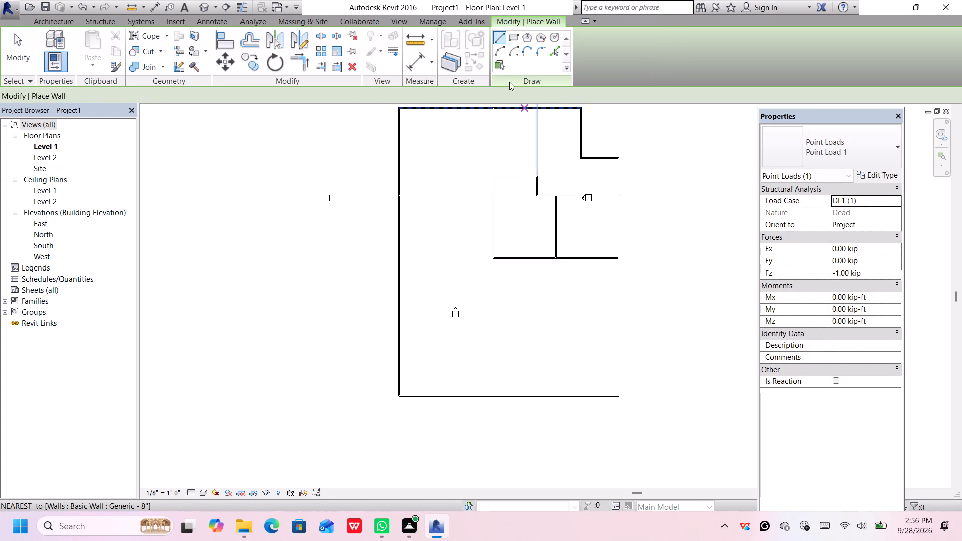
pyautogui.click(499, 38)
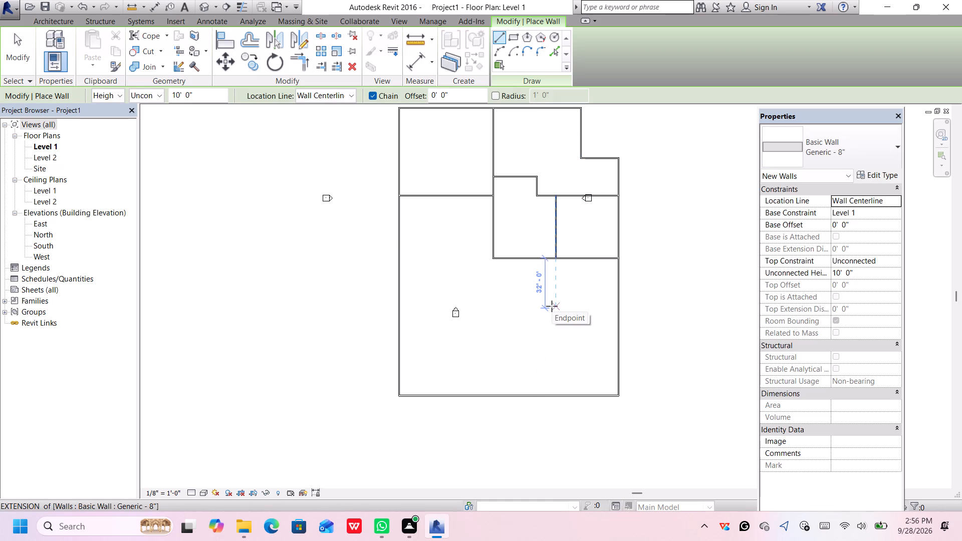
pyautogui.click(587, 259)
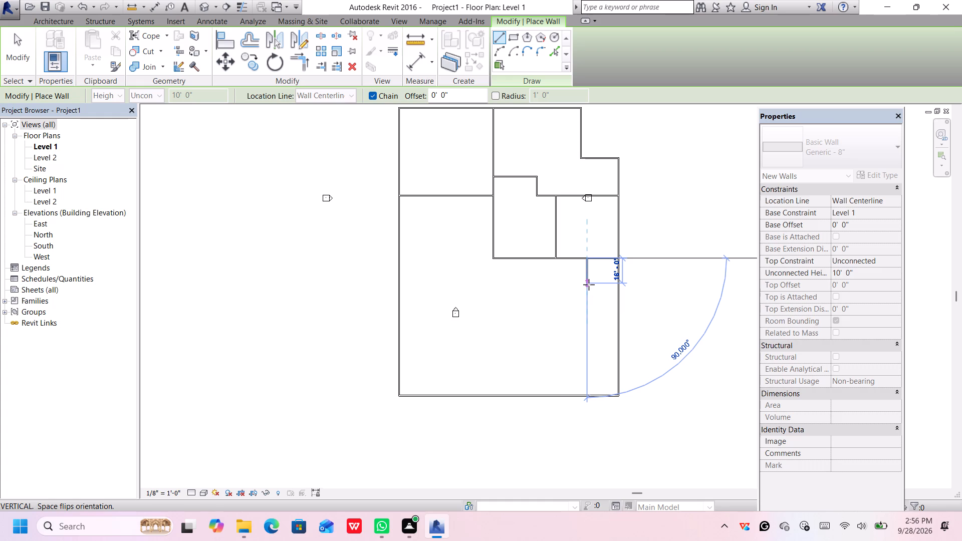
pyautogui.click(589, 285)
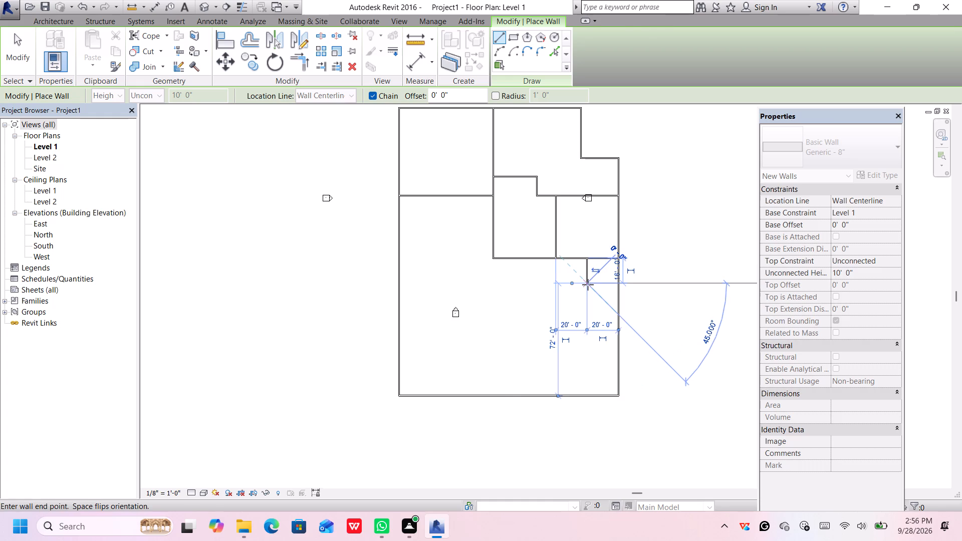
pyautogui.press('Return')
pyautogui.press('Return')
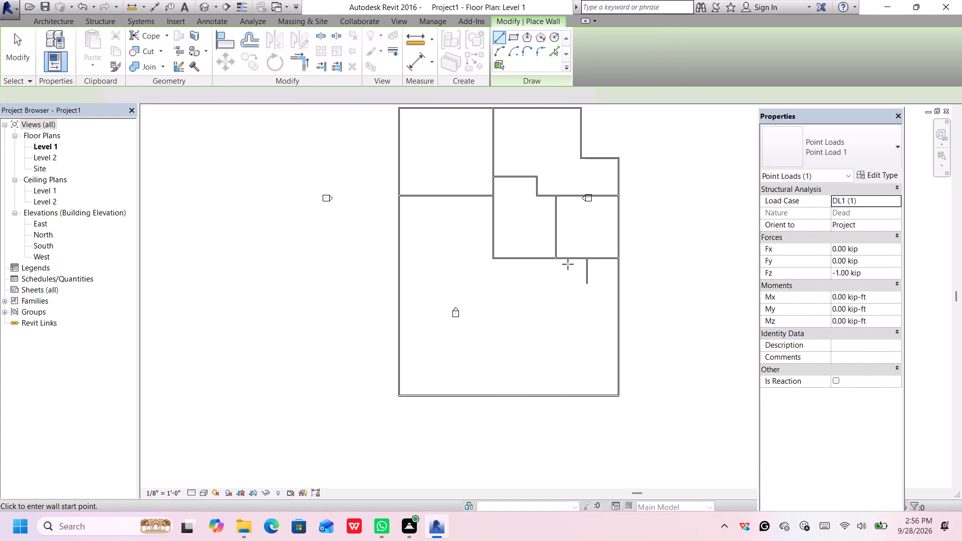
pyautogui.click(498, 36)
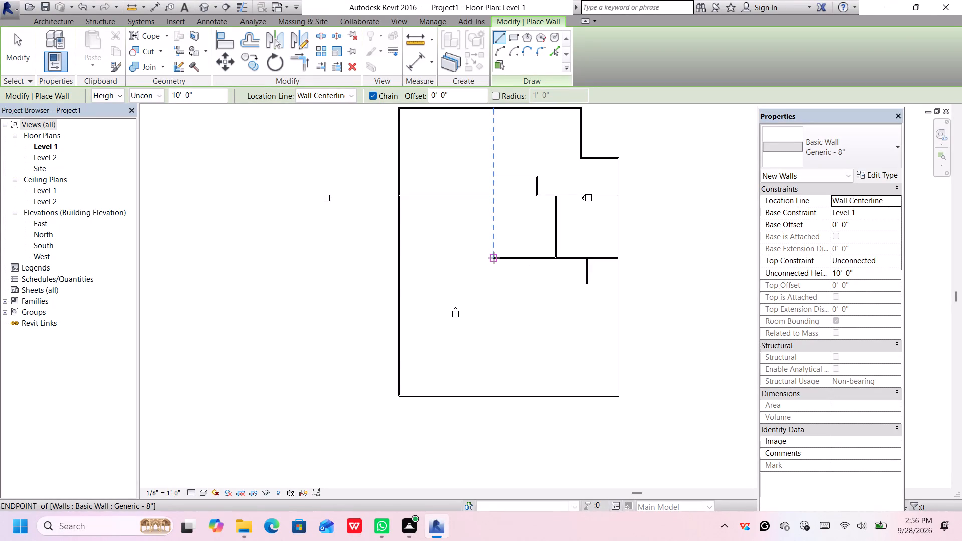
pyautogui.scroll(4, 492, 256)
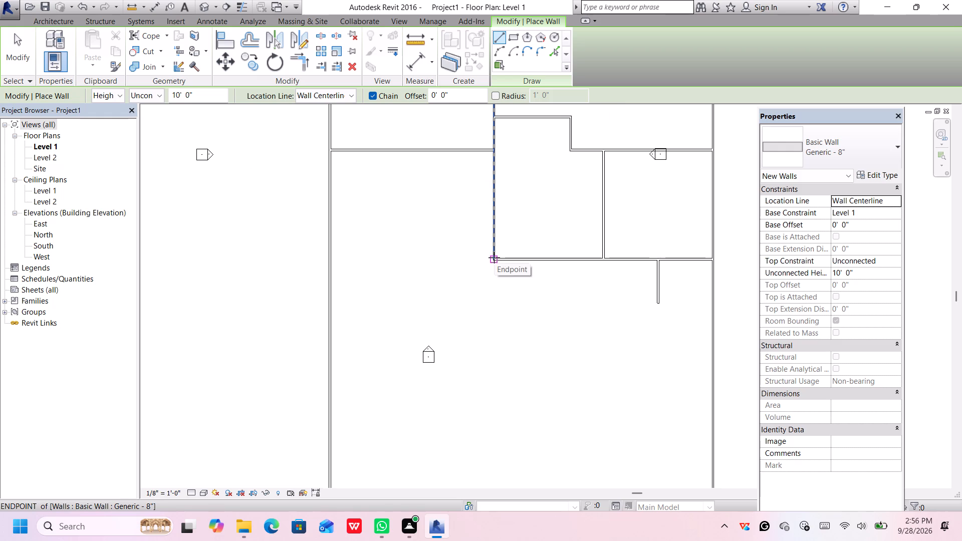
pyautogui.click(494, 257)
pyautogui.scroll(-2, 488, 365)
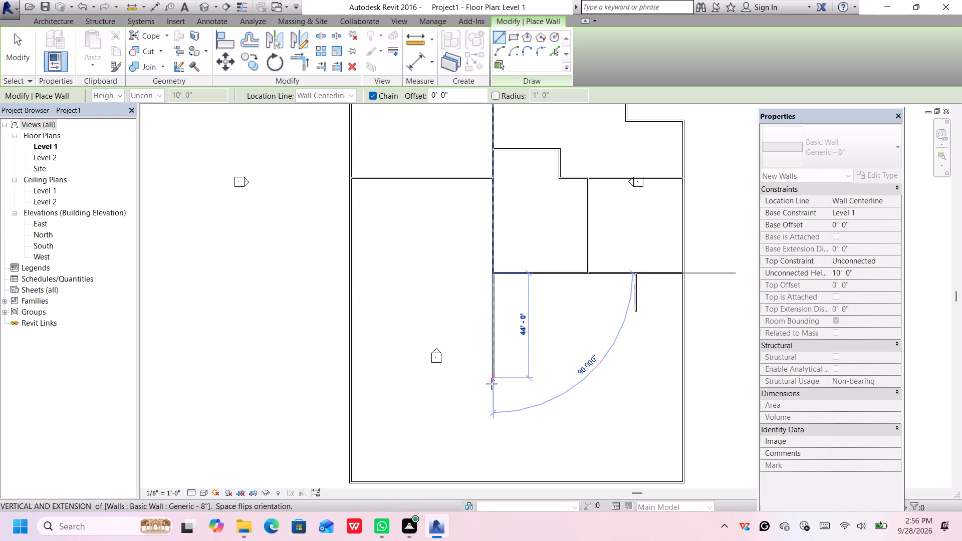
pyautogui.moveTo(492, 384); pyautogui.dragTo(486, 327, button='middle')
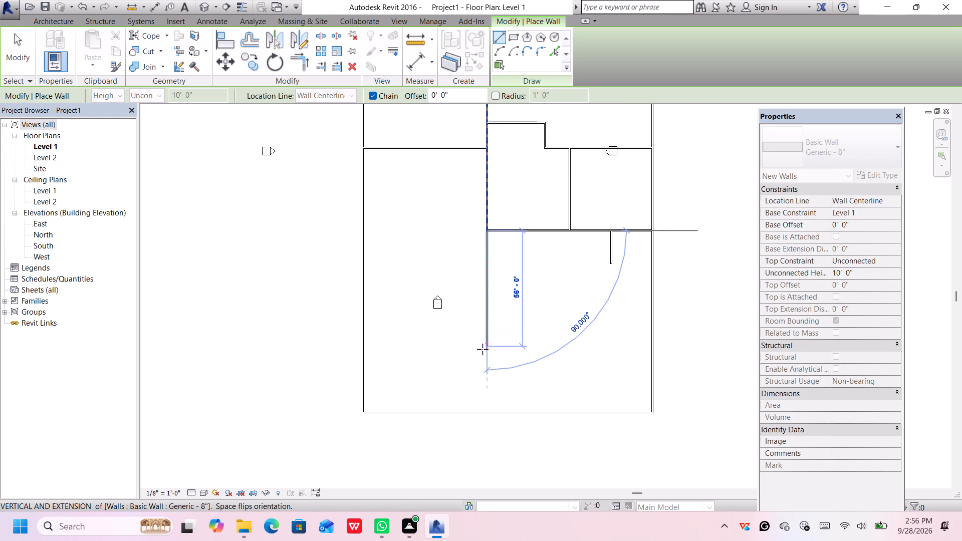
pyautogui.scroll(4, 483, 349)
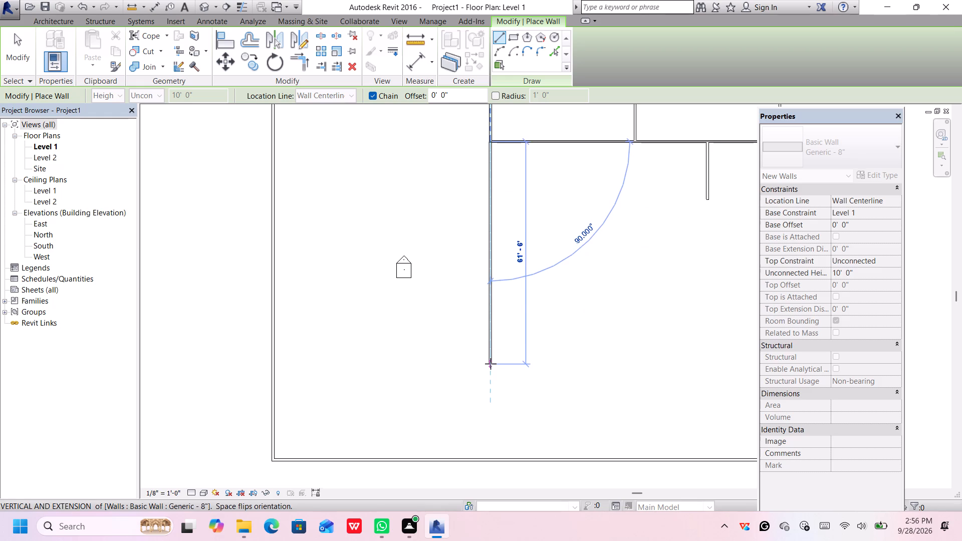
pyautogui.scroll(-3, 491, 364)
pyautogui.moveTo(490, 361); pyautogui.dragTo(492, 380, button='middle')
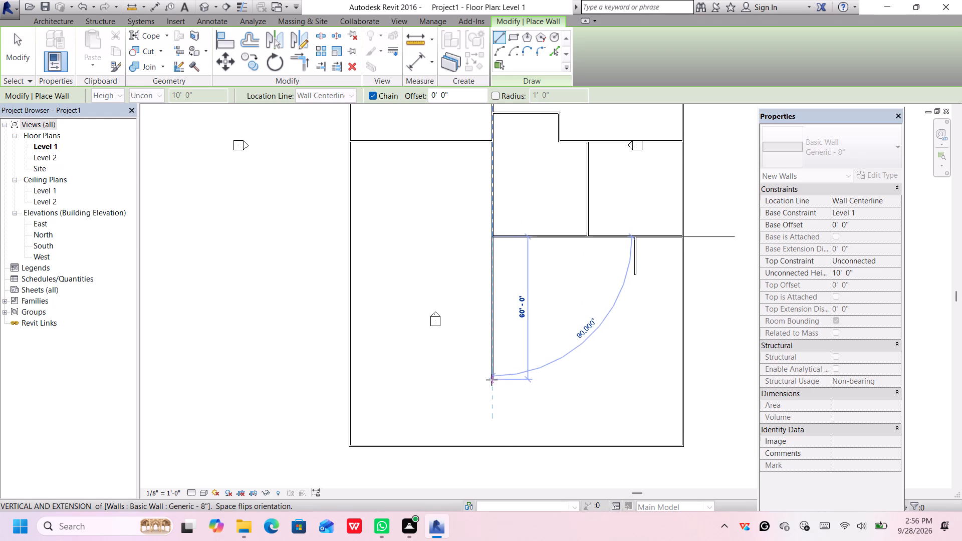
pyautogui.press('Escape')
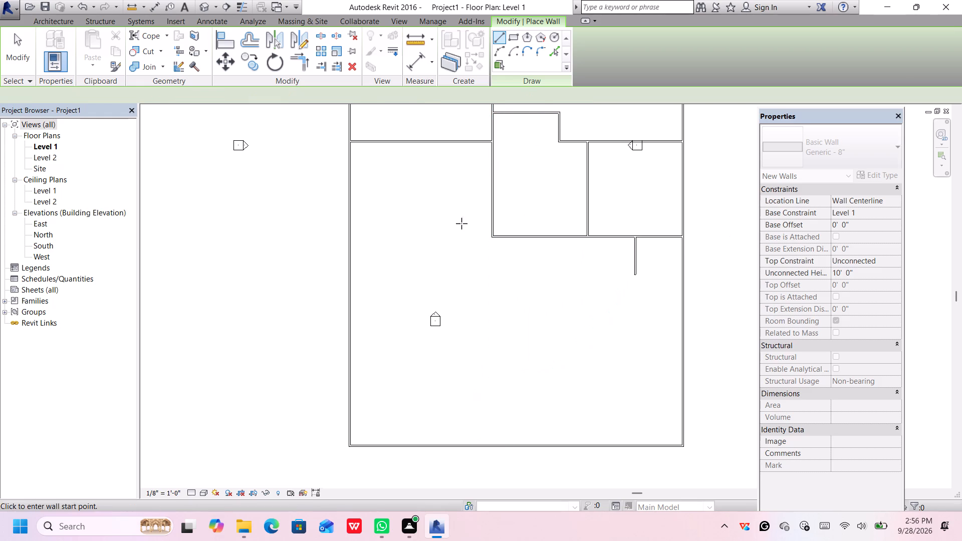
# Draw walls from the central room's southwest corner: about 52' south, and about 60' west to the west exterior wall.
pyautogui.click(492, 235)
pyautogui.scroll(4, 477, 294)
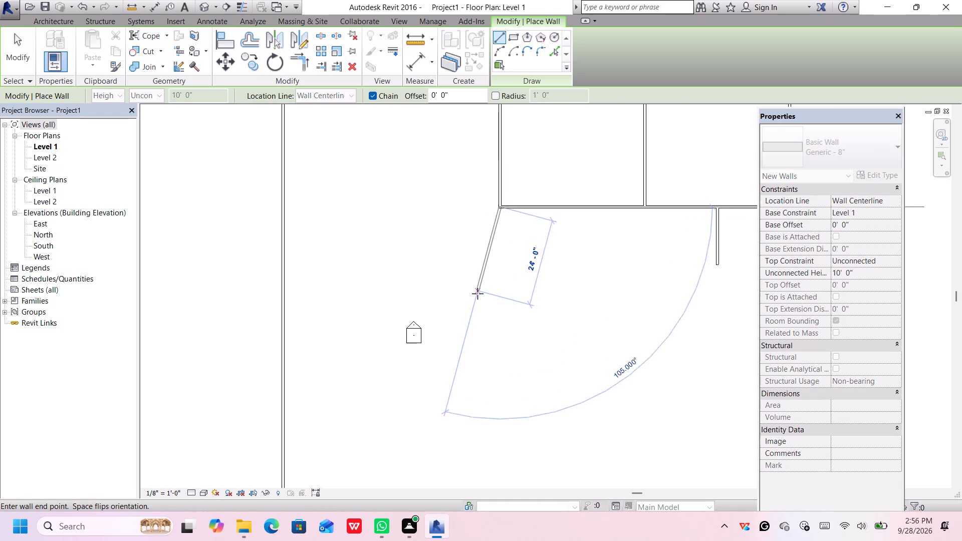
pyautogui.scroll(6, 477, 294)
pyautogui.scroll(-1, 499, 258)
pyautogui.moveTo(500, 258); pyautogui.dragTo(481, 423, button='middle')
pyautogui.scroll(-5, 490, 419)
pyautogui.moveTo(492, 426); pyautogui.dragTo(486, 332, button='middle')
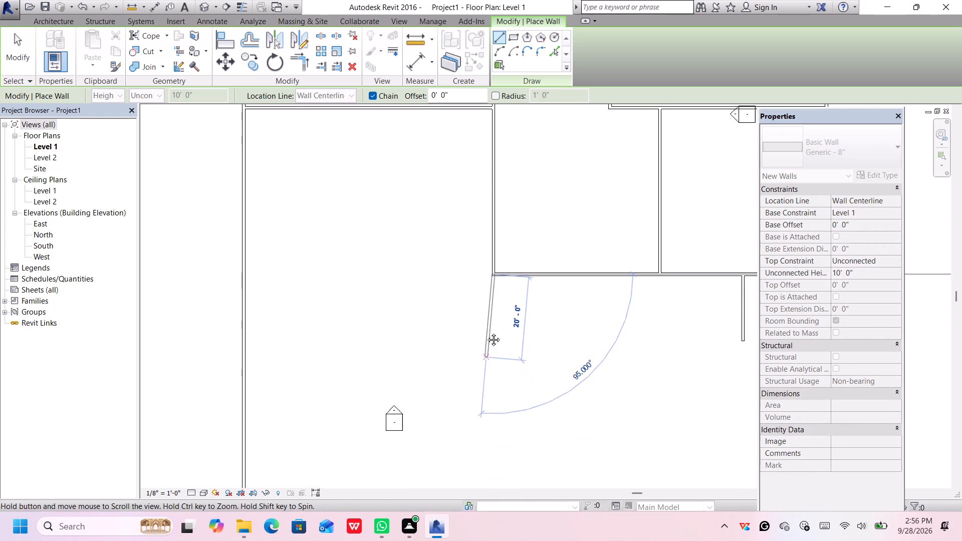
pyautogui.moveTo(486, 332); pyautogui.dragTo(486, 309, button='middle')
pyautogui.scroll(-4, 491, 334)
pyautogui.moveTo(493, 392); pyautogui.dragTo(491, 334, button='middle')
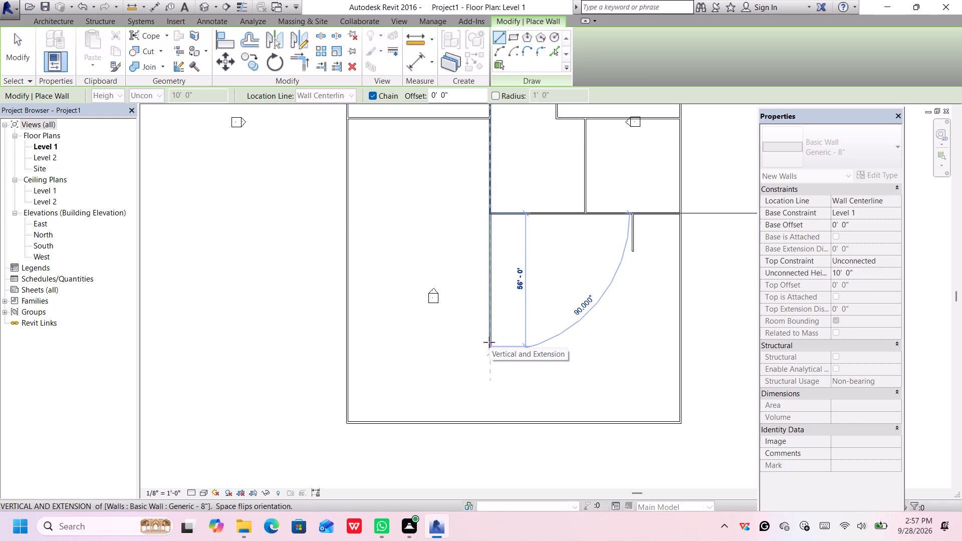
pyautogui.scroll(1, 489, 342)
pyautogui.scroll(-4, 489, 342)
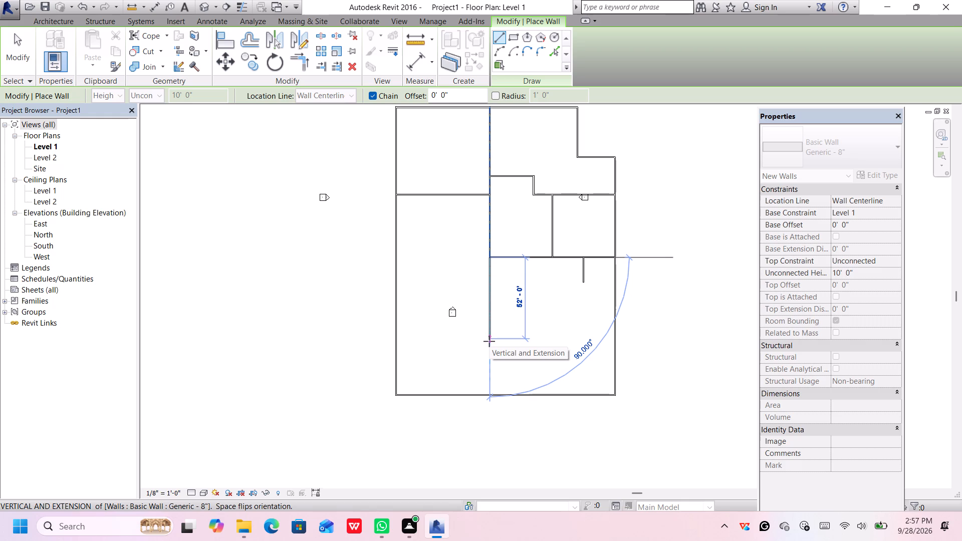
pyautogui.click(488, 341)
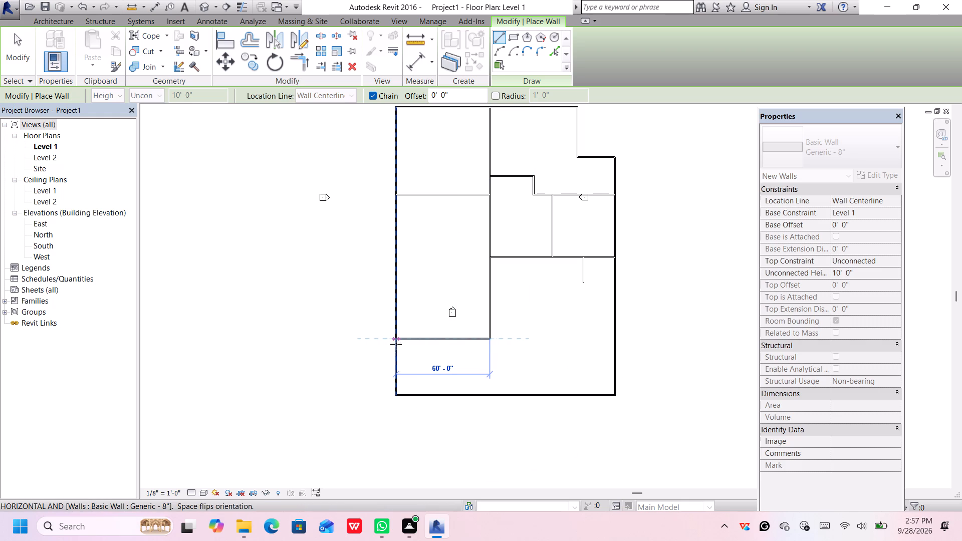
pyautogui.click(395, 338)
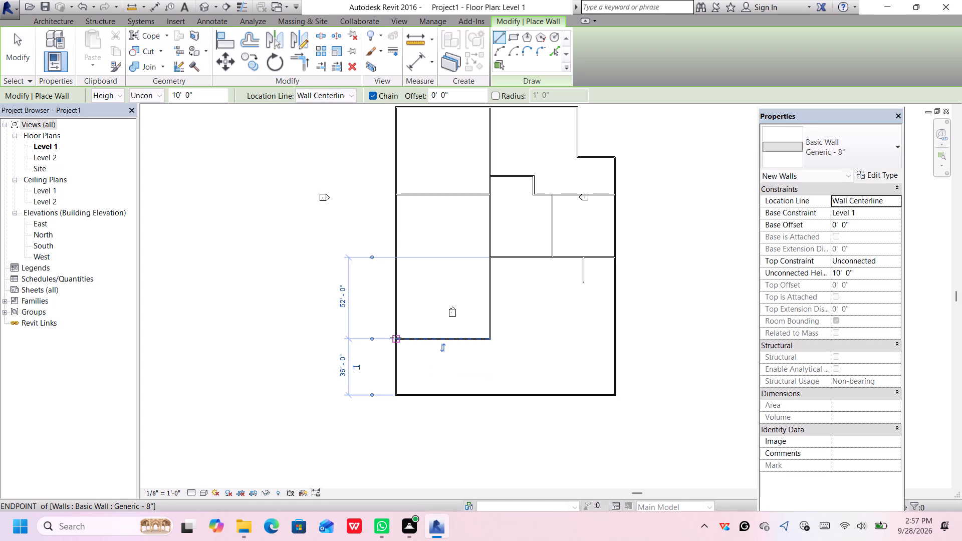
pyautogui.press('Return')
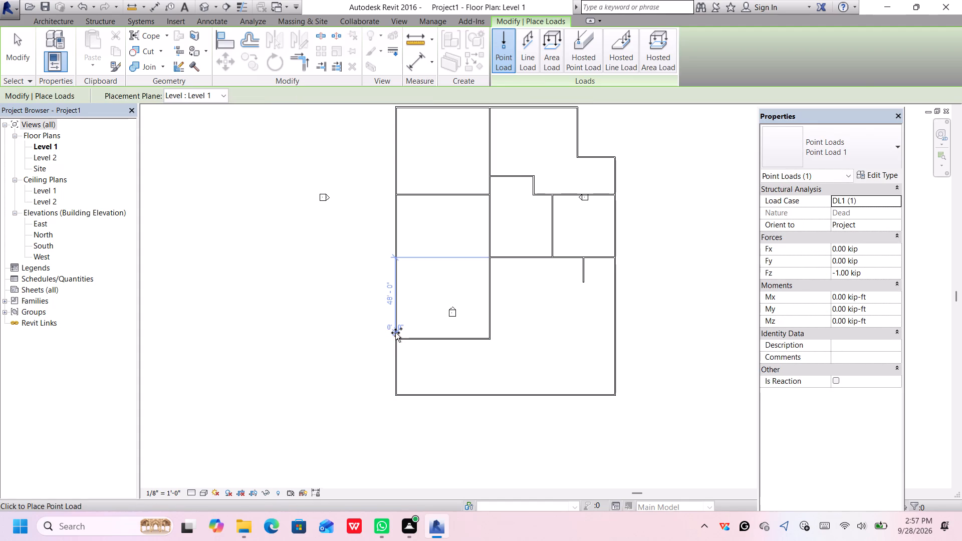
# Draw a stepped wall run from the southwest room's dividing-wall east end: about 12' south, 24' east, and 24' south to the south exterior wall.
pyautogui.press('Return')
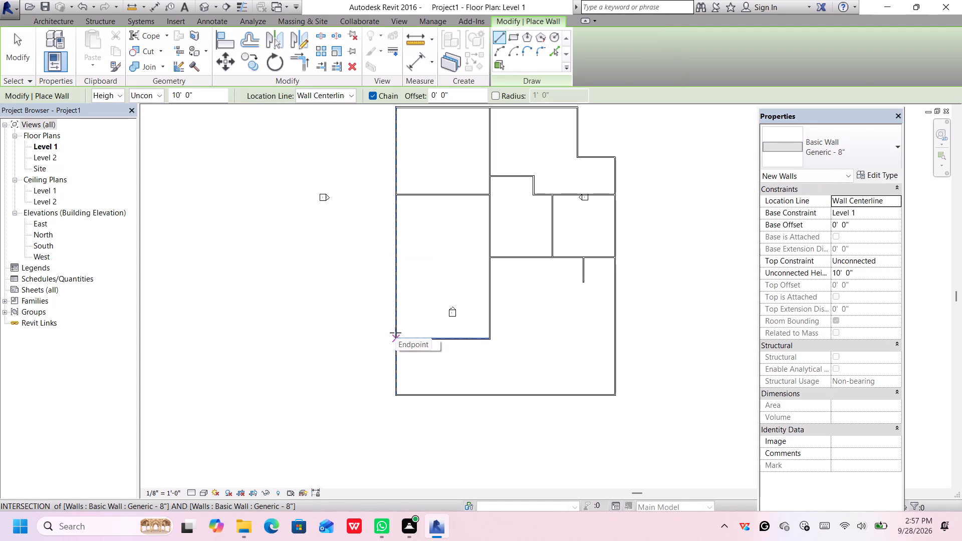
pyautogui.press('Return')
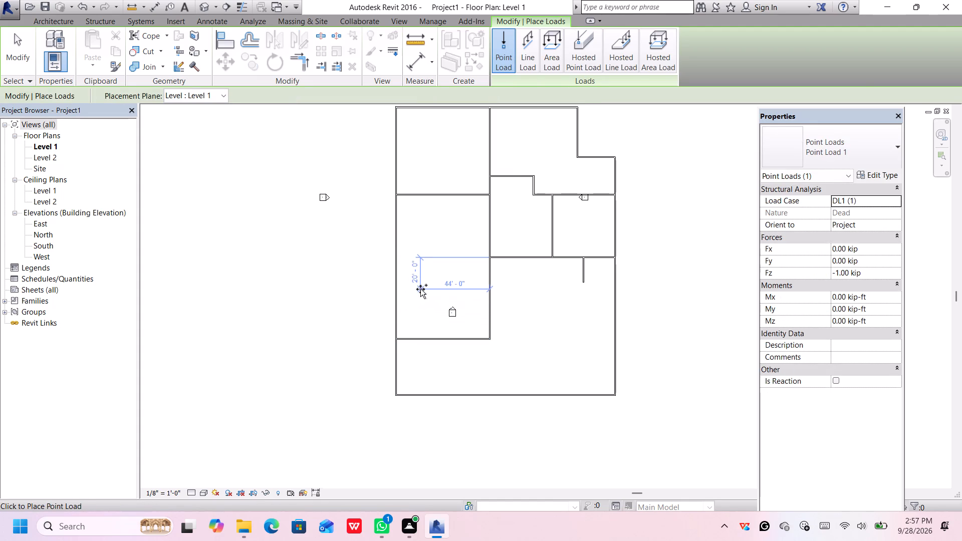
pyautogui.press('Escape')
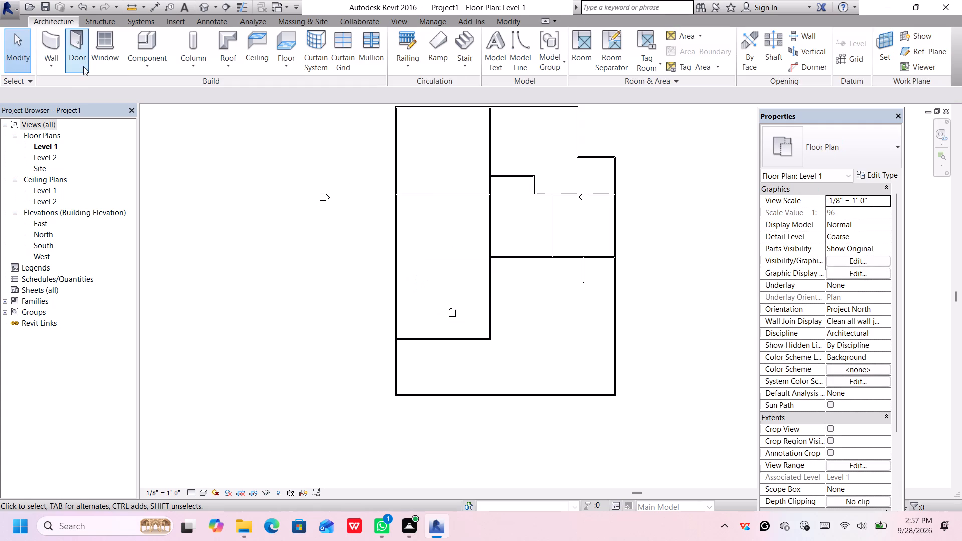
pyautogui.click(45, 38)
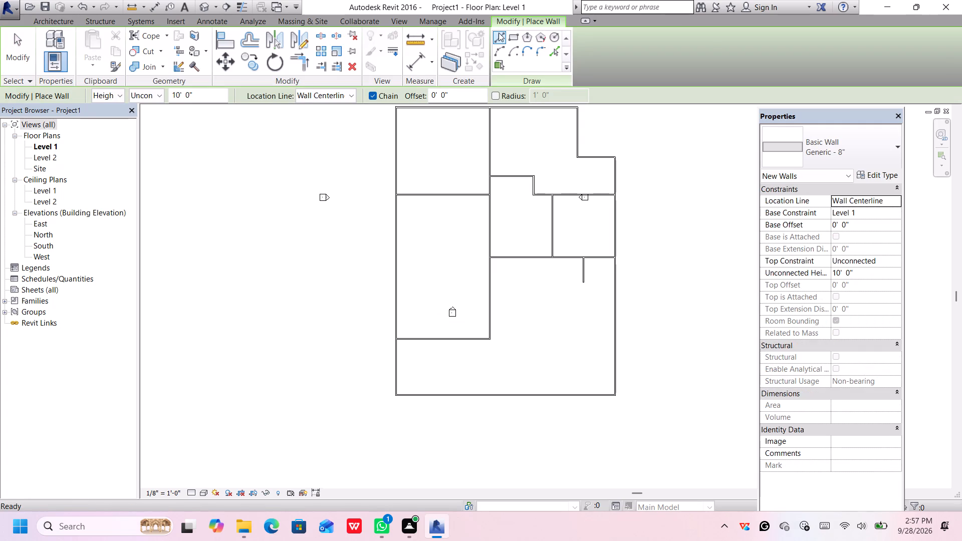
pyautogui.click(499, 38)
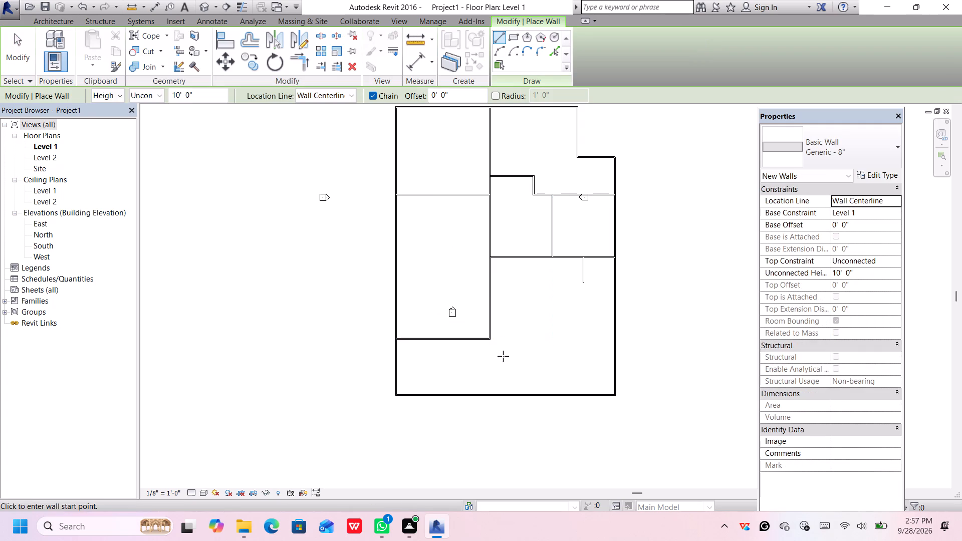
pyautogui.click(486, 336)
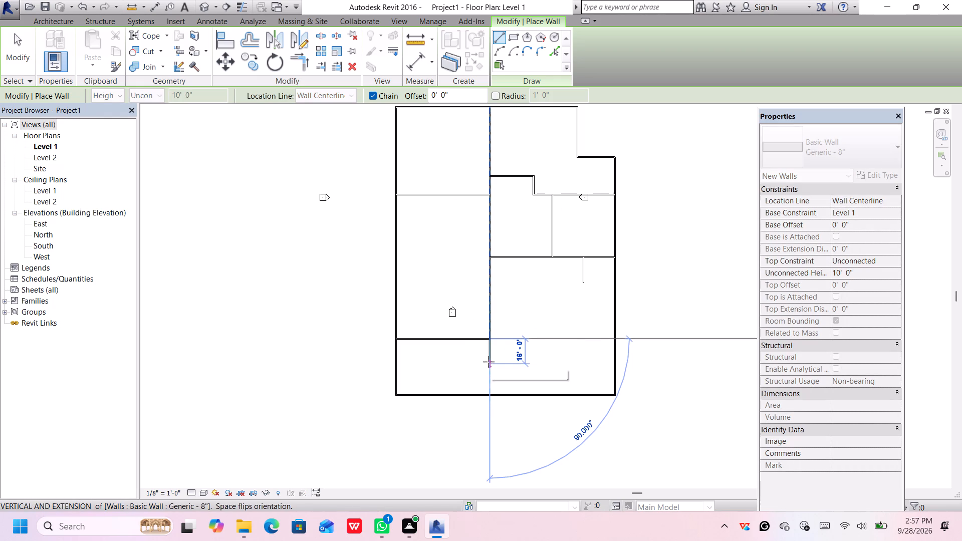
pyautogui.click(489, 359)
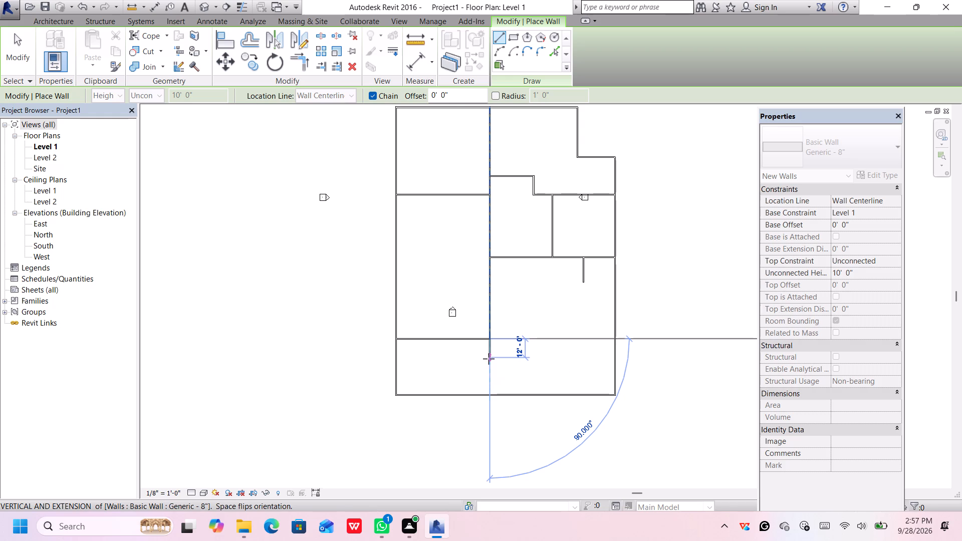
pyautogui.click(525, 357)
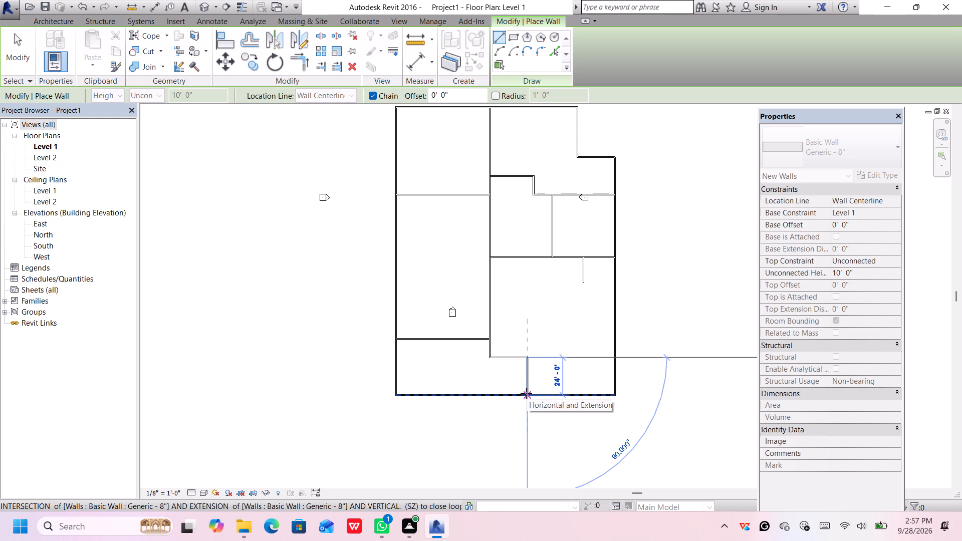
pyautogui.click(526, 393)
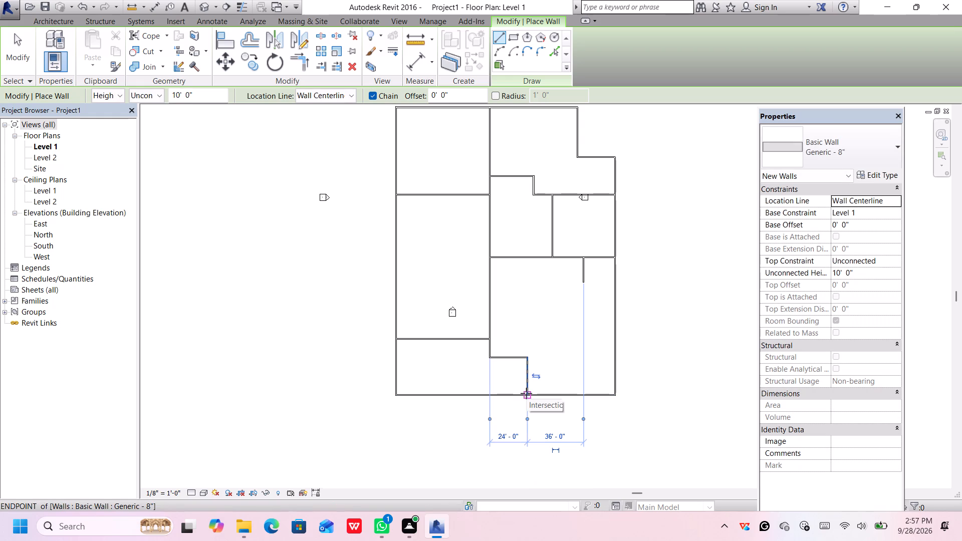
pyautogui.press('Return')
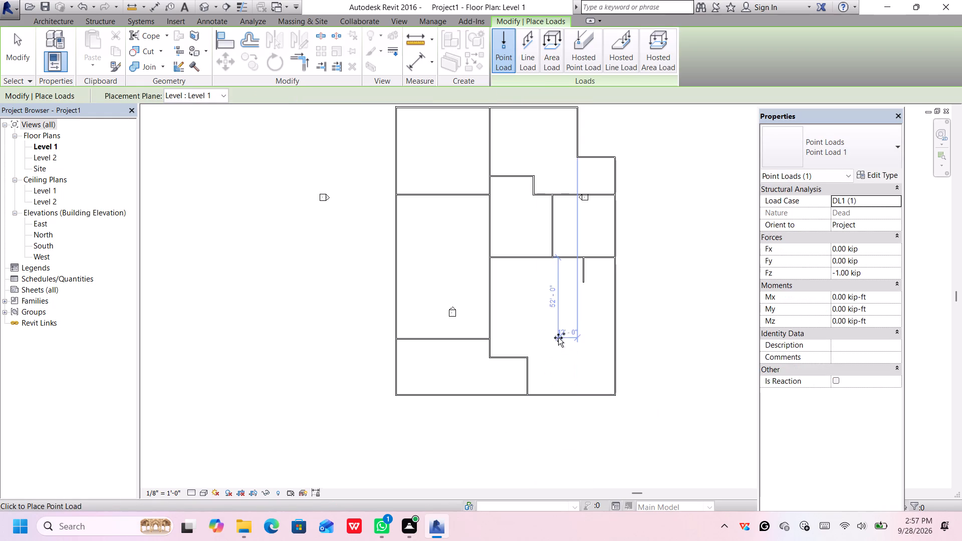
pyautogui.press('Escape')
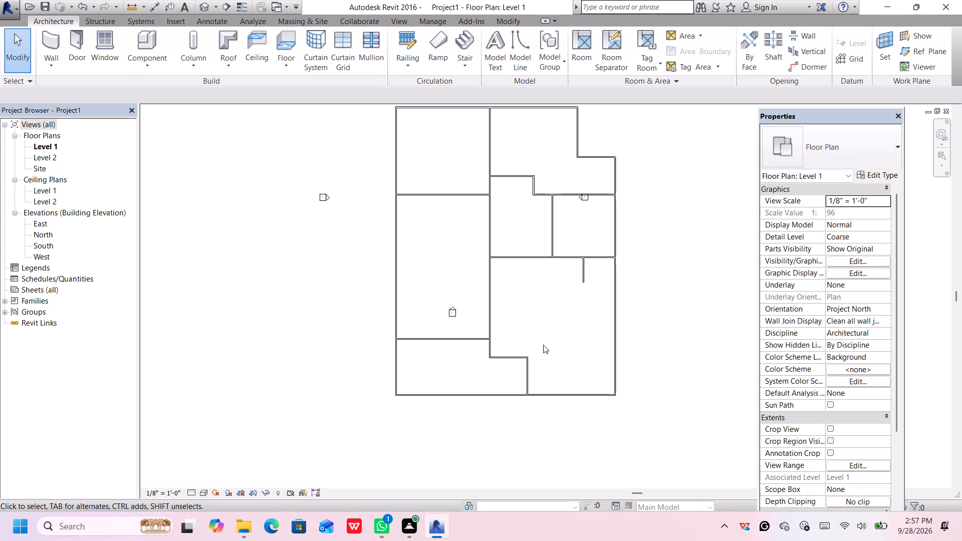
# Draw a stub wall about 12' south from the central room's south wall, about 20' east of the long north-south wall.
pyautogui.click(53, 35)
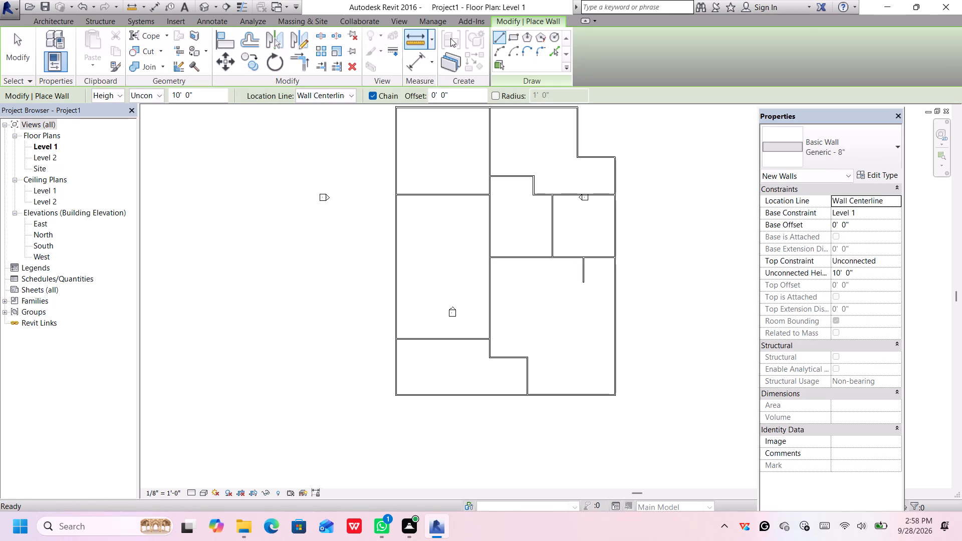
pyautogui.click(498, 37)
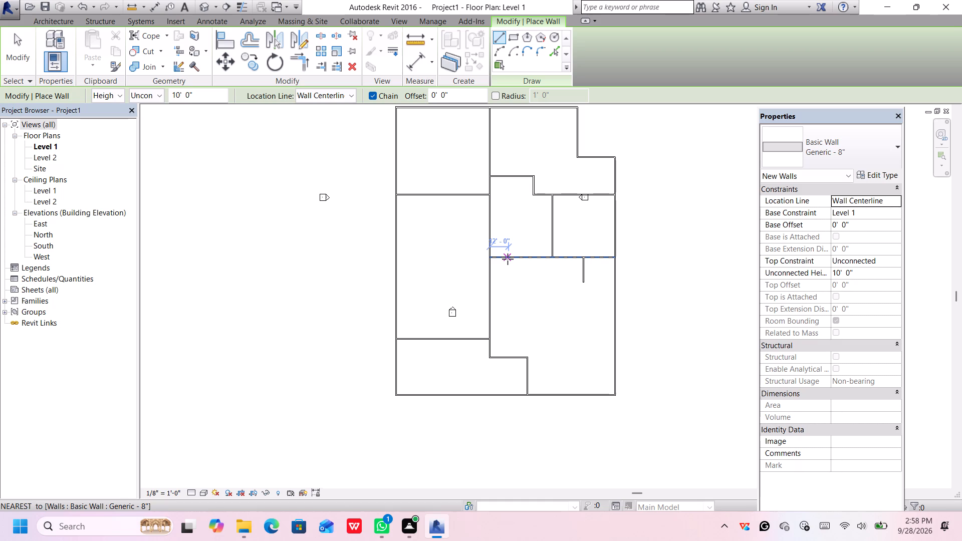
pyautogui.scroll(1, 544, 256)
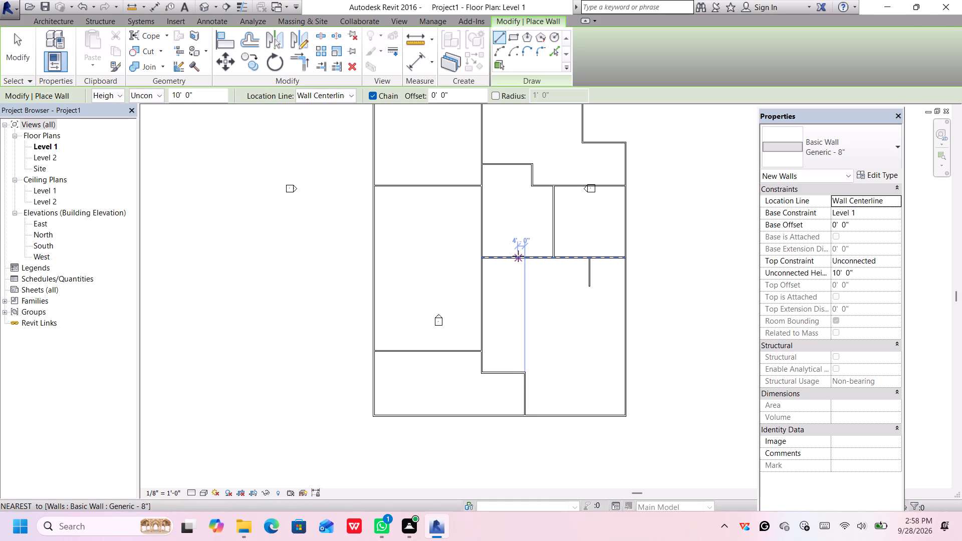
pyautogui.click(518, 256)
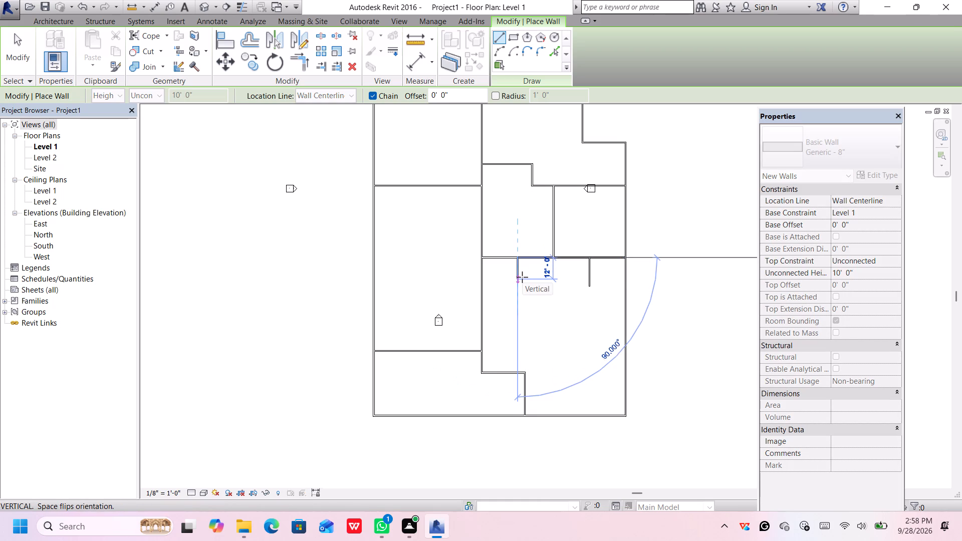
pyautogui.click(522, 277)
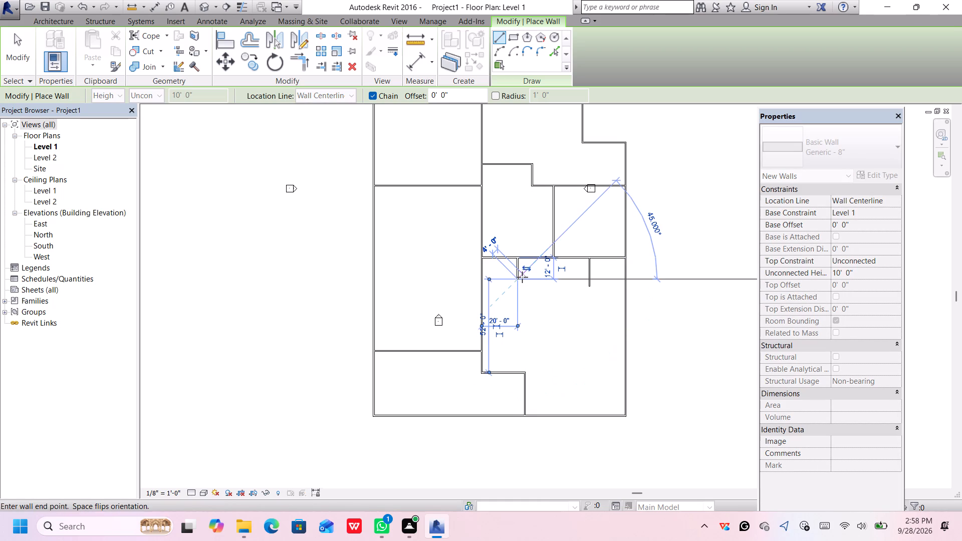
pyautogui.press('Return')
pyautogui.press('Return')
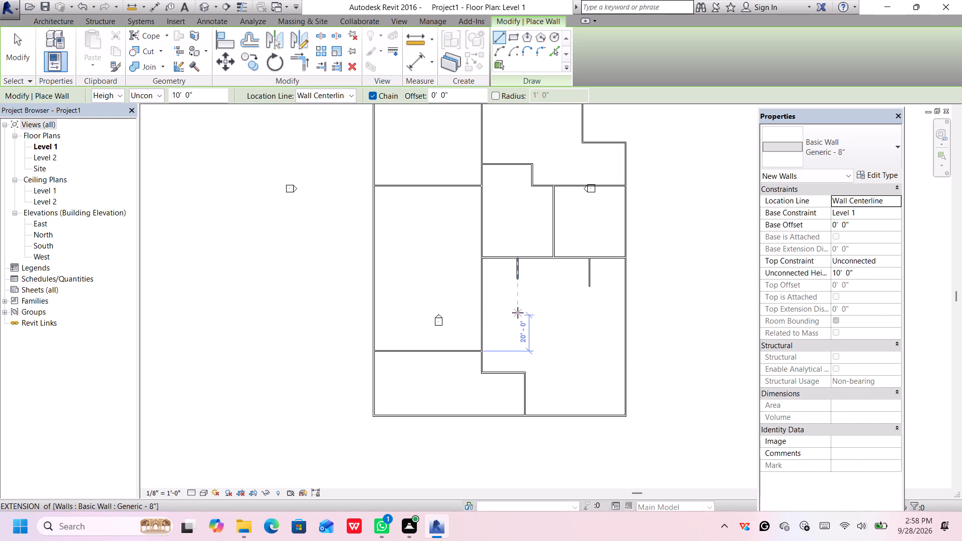
pyautogui.press('Escape')
# Shorten the west exterior wall from its south end to about 148', ending at the horizontal dividing wall.
pyautogui.click(373, 407)
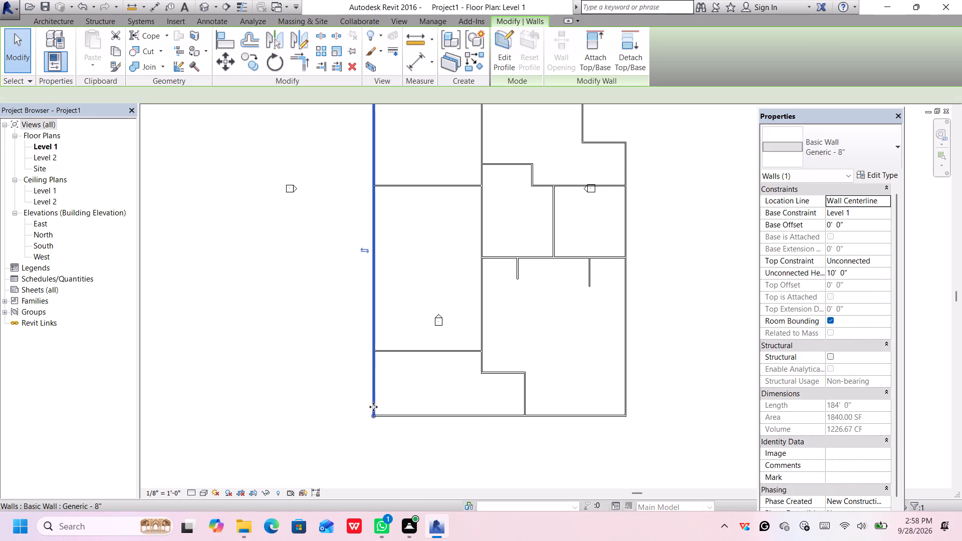
pyautogui.click(372, 414)
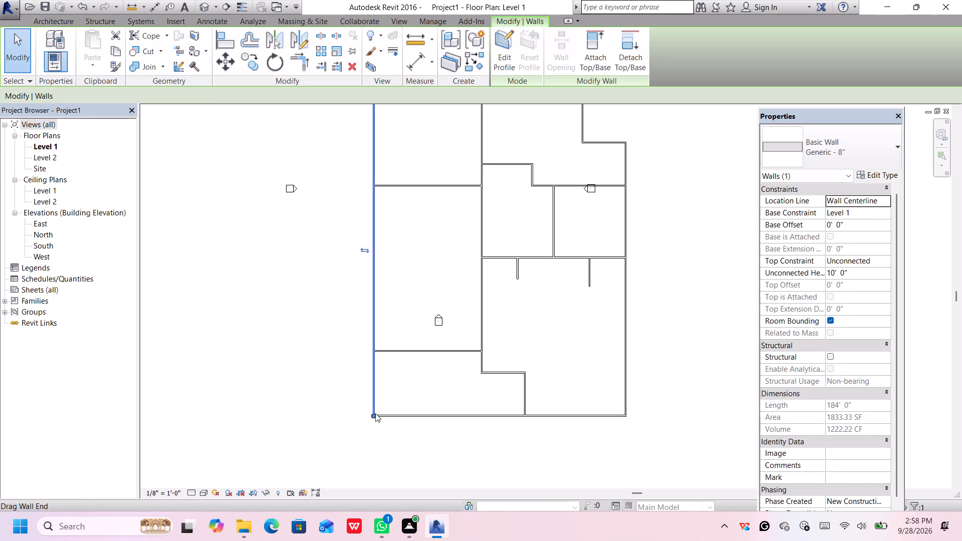
pyautogui.moveTo(373, 415); pyautogui.dragTo(373, 370)
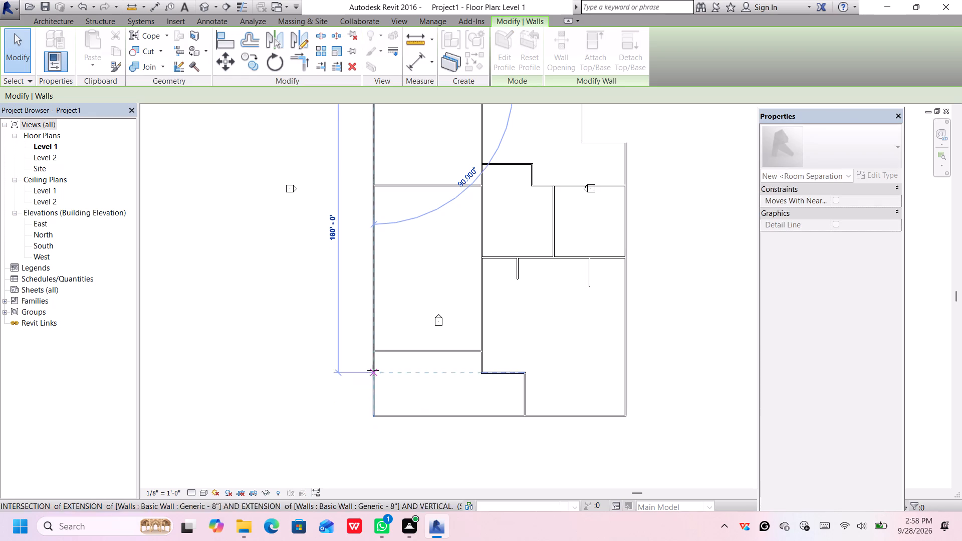
pyautogui.moveTo(373, 370); pyautogui.dragTo(376, 351)
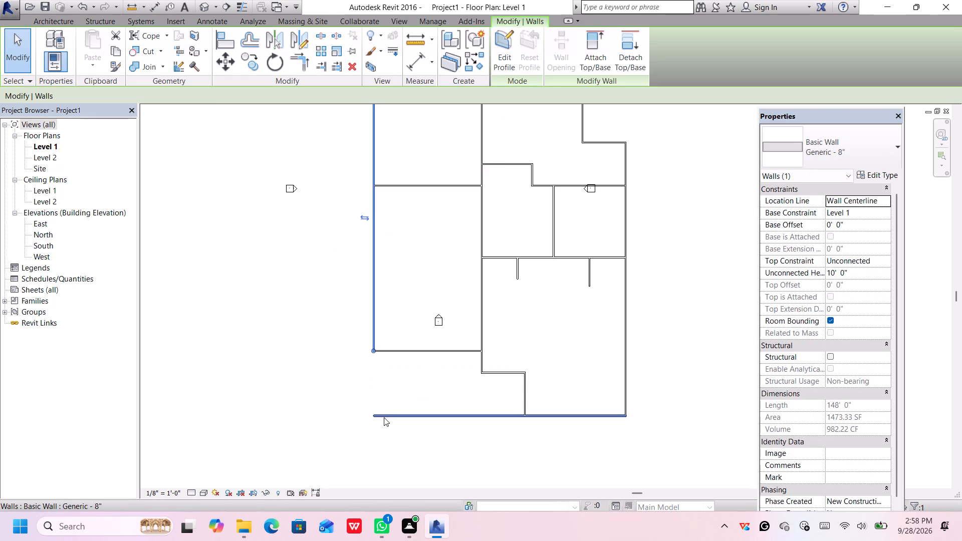
# Shorten the south exterior wall from its west end to about 56', ending at the new stepped wall.
pyautogui.click(384, 416)
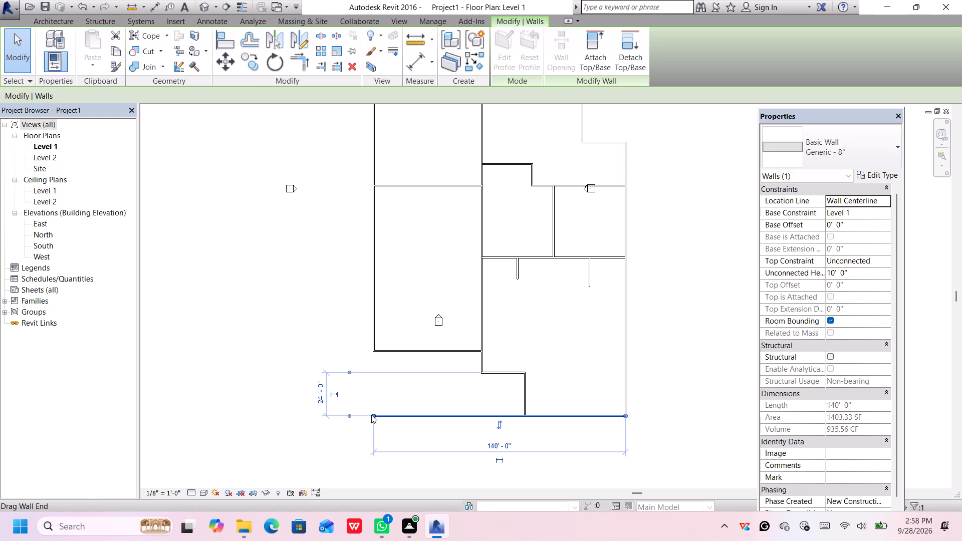
pyautogui.moveTo(372, 415); pyautogui.dragTo(521, 411)
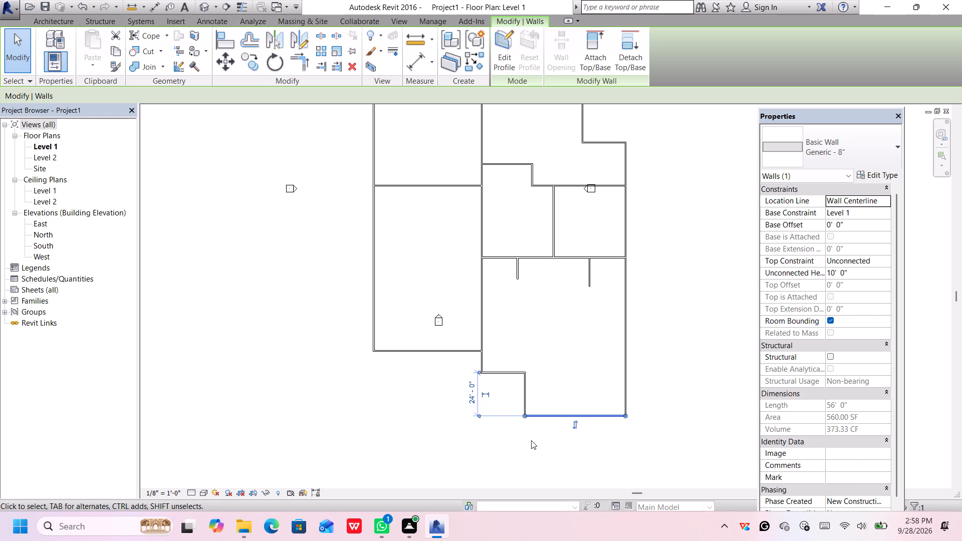
pyautogui.press('Escape')
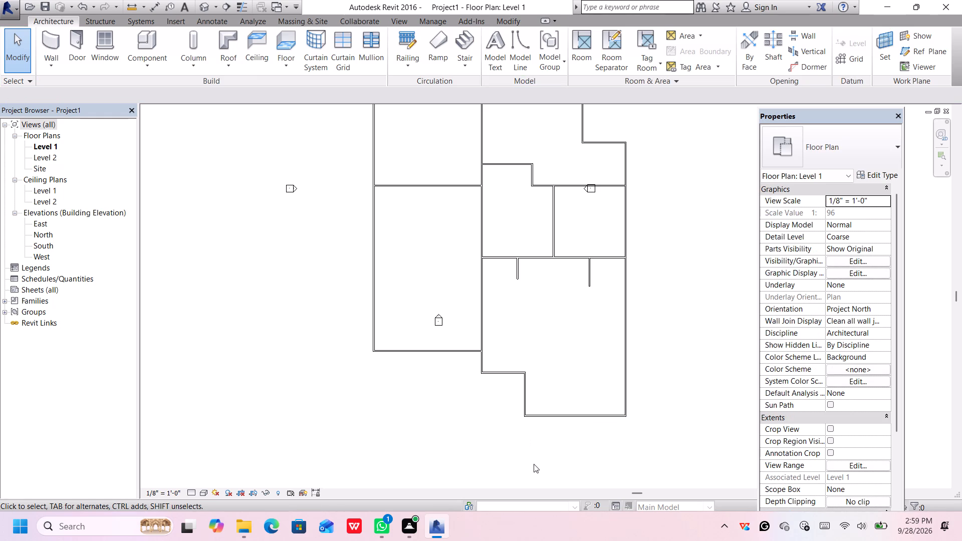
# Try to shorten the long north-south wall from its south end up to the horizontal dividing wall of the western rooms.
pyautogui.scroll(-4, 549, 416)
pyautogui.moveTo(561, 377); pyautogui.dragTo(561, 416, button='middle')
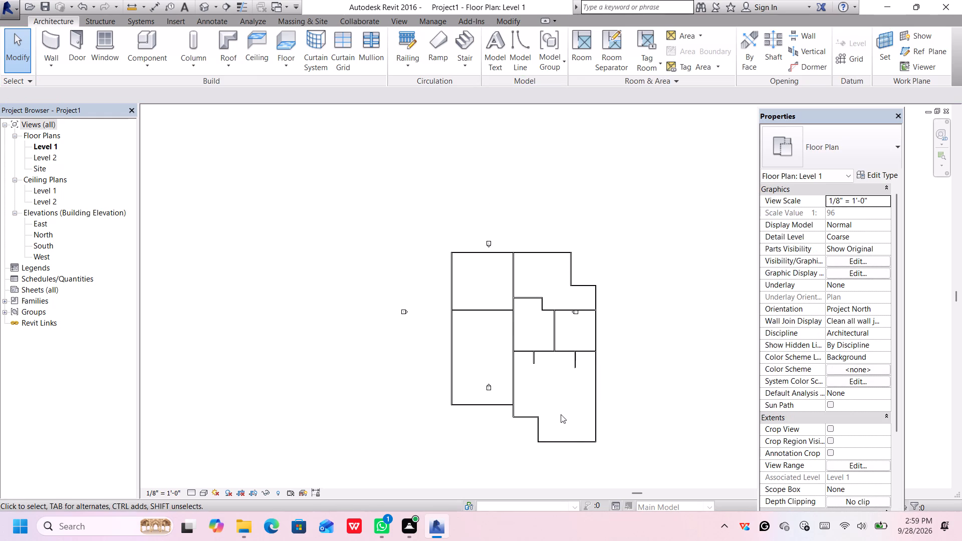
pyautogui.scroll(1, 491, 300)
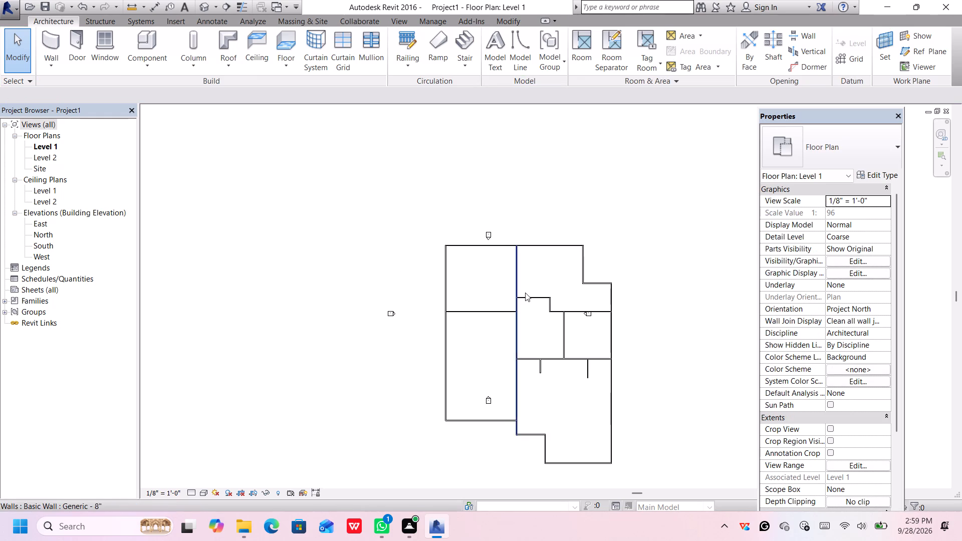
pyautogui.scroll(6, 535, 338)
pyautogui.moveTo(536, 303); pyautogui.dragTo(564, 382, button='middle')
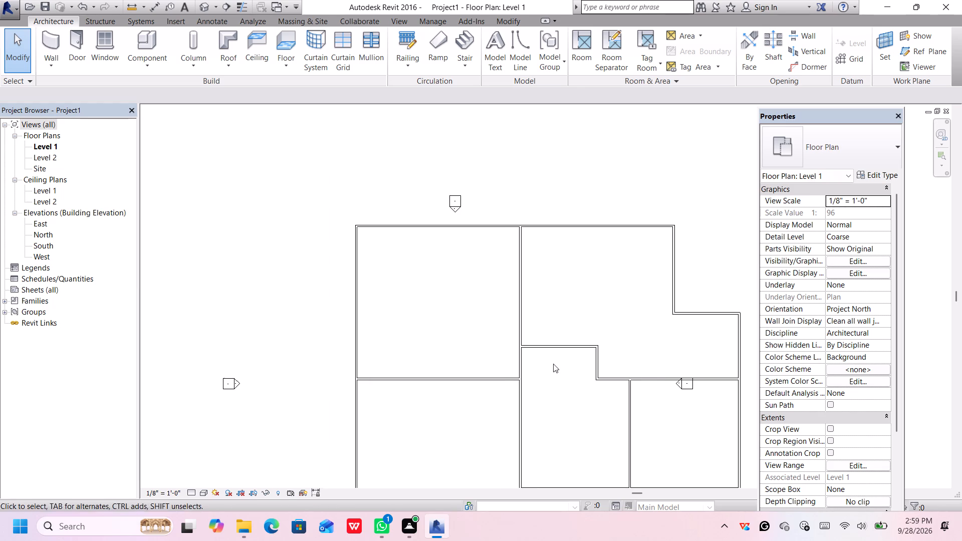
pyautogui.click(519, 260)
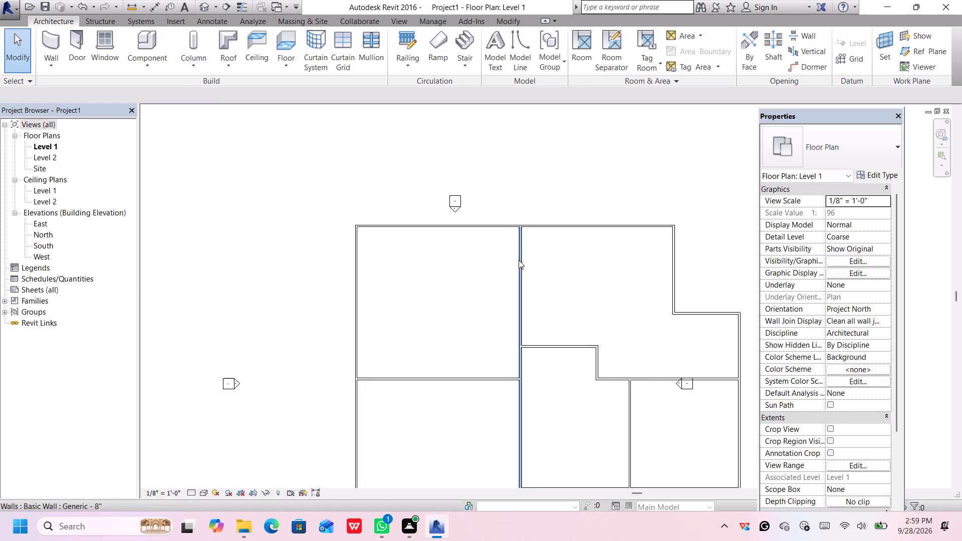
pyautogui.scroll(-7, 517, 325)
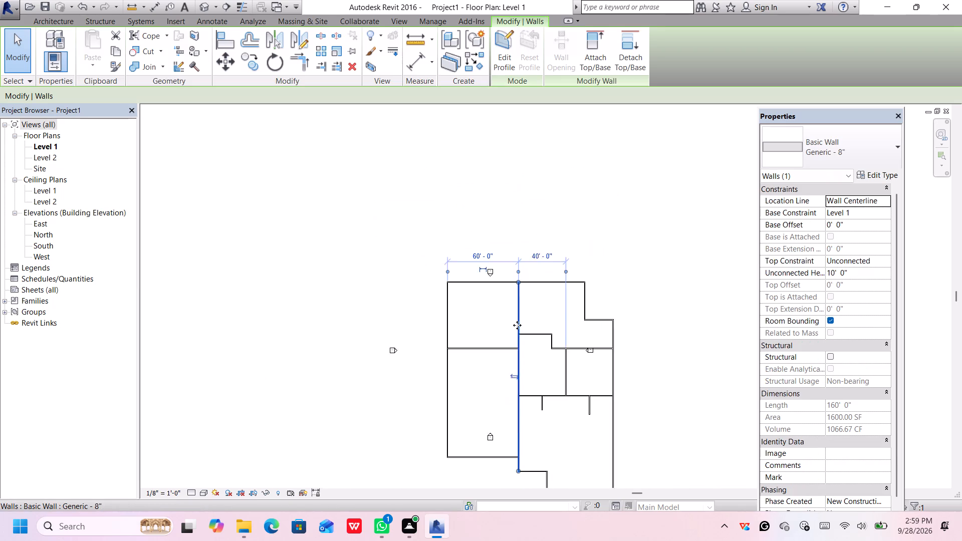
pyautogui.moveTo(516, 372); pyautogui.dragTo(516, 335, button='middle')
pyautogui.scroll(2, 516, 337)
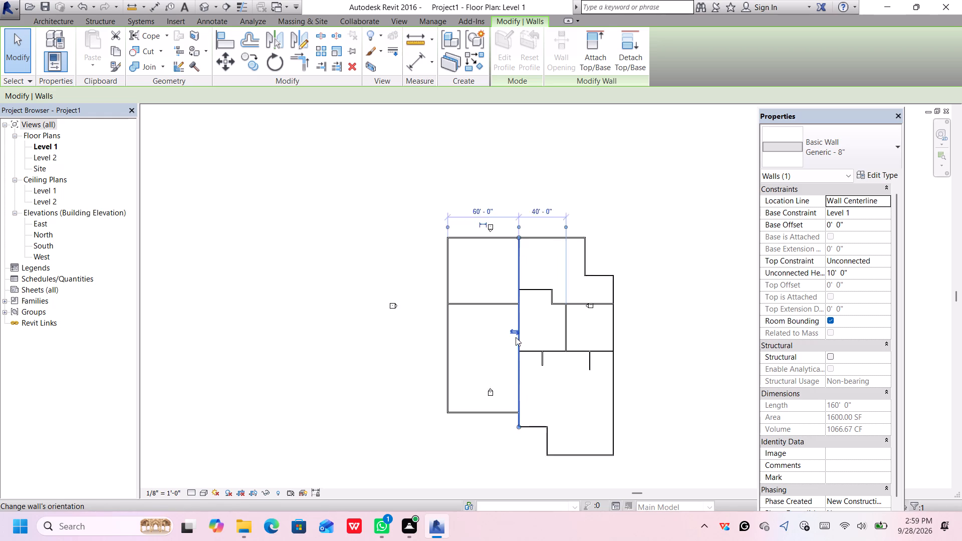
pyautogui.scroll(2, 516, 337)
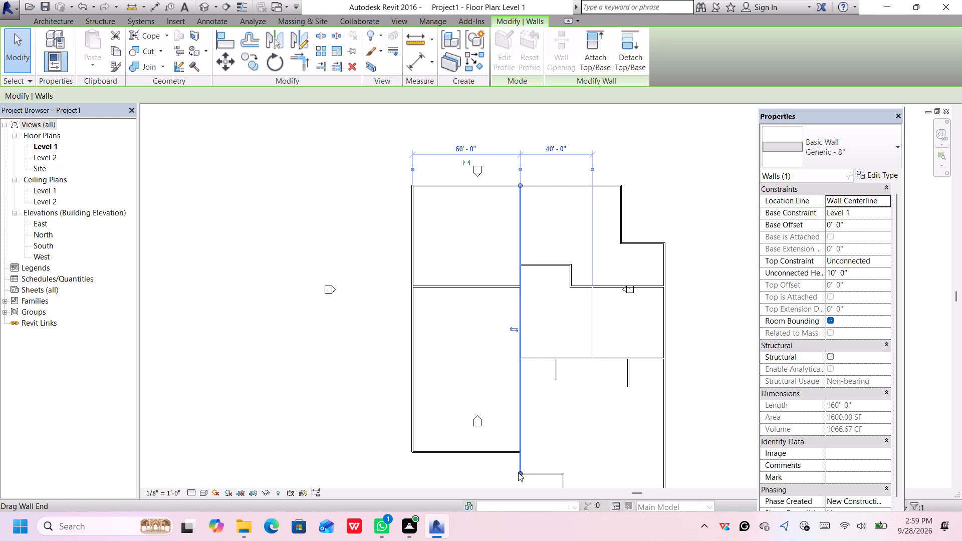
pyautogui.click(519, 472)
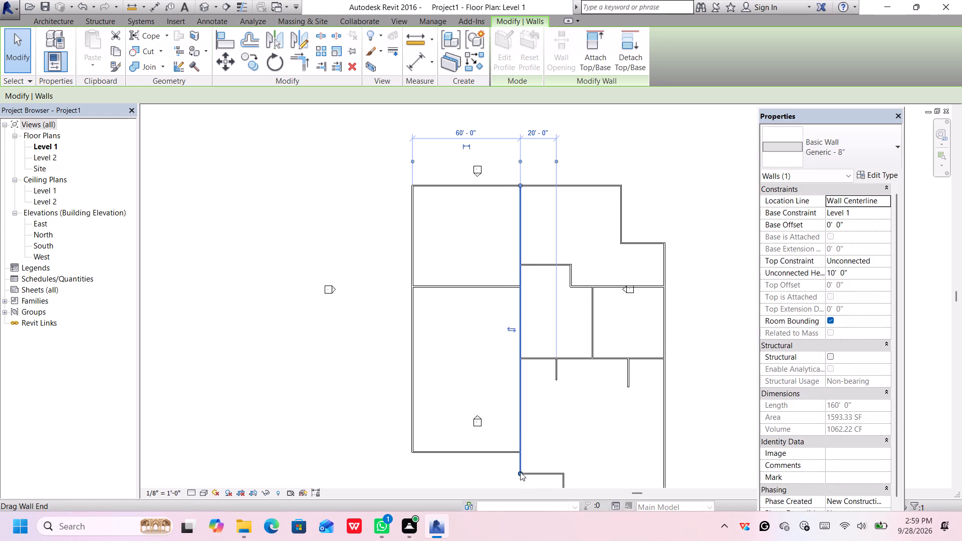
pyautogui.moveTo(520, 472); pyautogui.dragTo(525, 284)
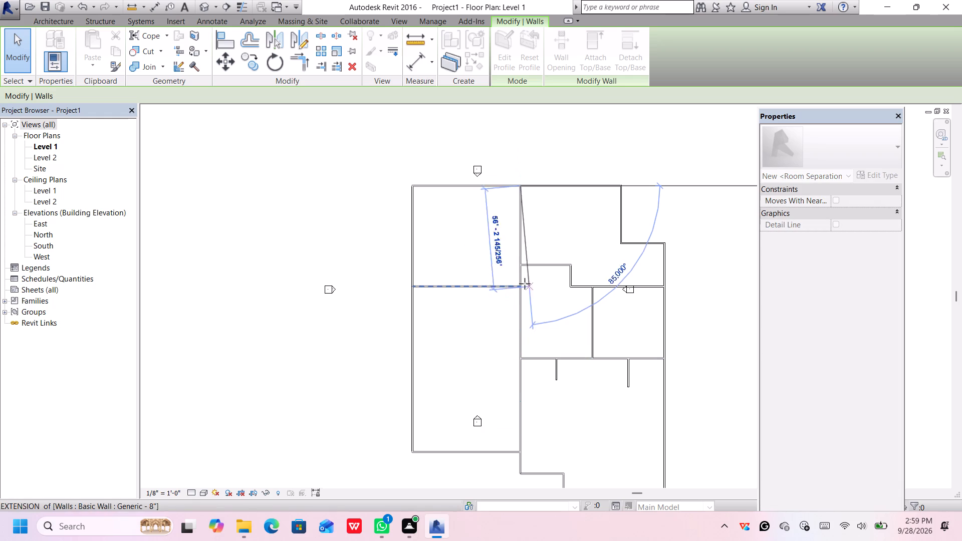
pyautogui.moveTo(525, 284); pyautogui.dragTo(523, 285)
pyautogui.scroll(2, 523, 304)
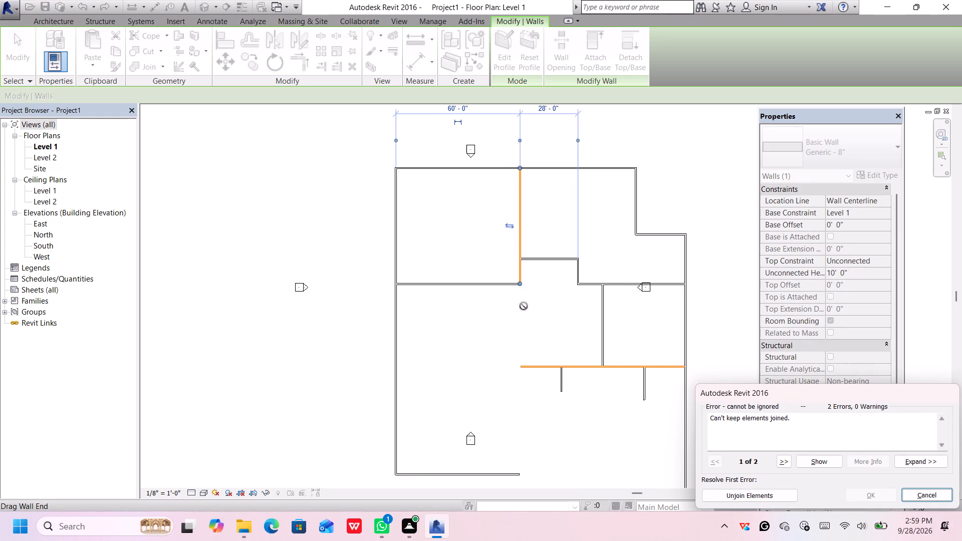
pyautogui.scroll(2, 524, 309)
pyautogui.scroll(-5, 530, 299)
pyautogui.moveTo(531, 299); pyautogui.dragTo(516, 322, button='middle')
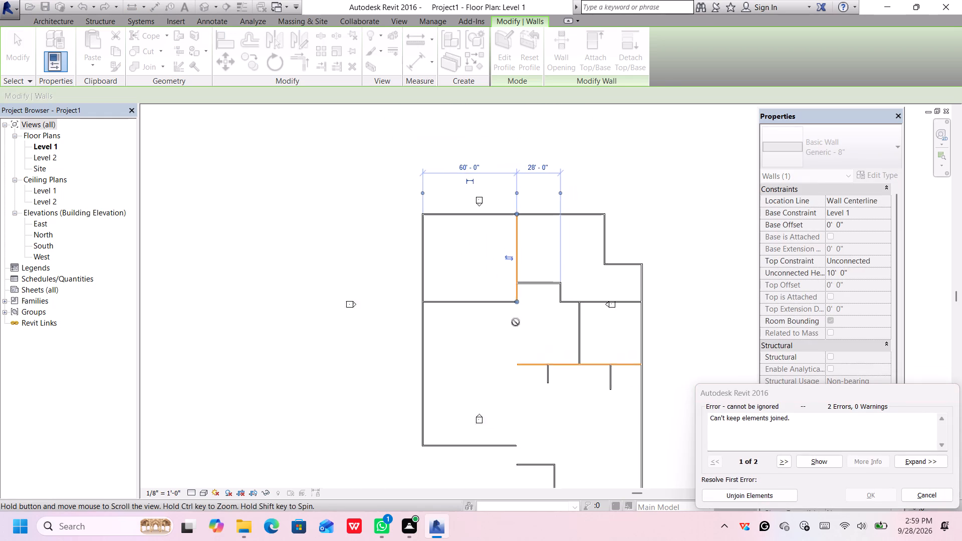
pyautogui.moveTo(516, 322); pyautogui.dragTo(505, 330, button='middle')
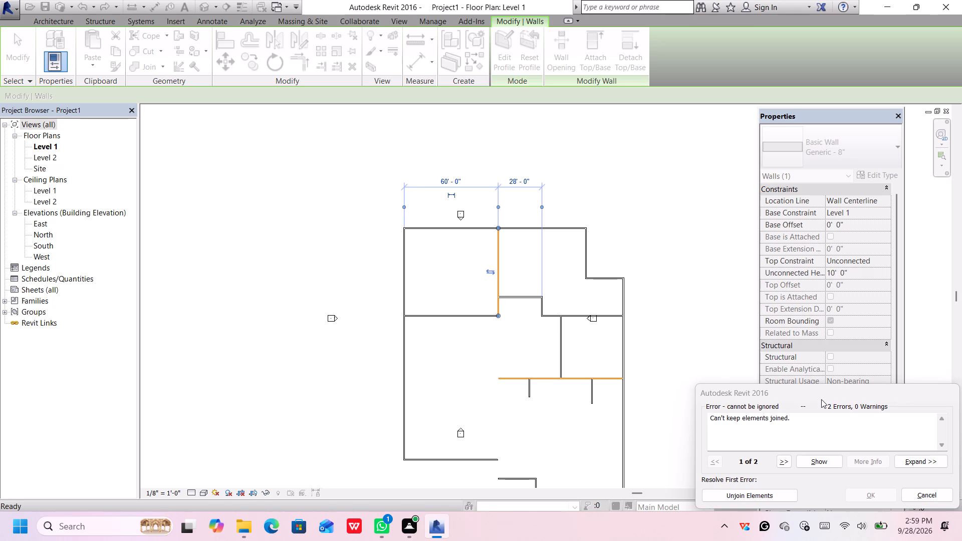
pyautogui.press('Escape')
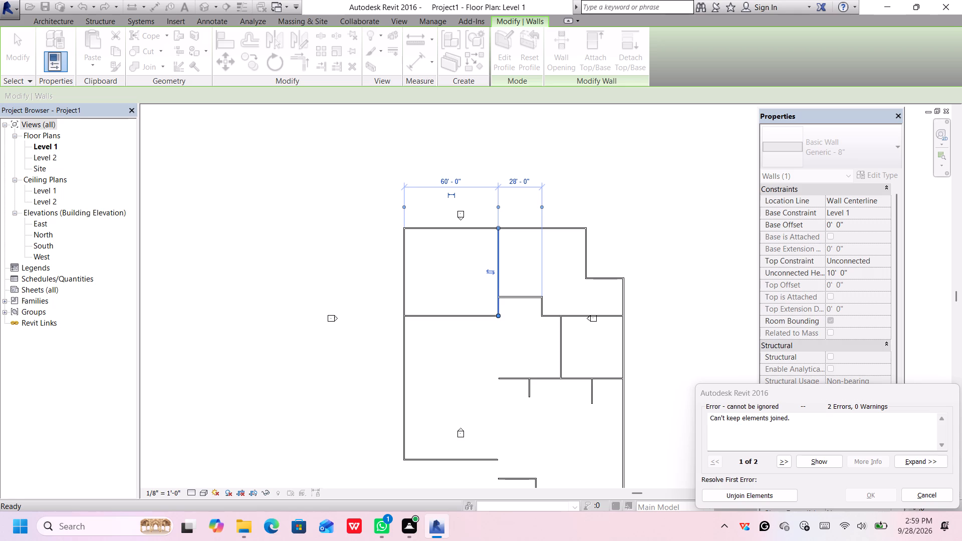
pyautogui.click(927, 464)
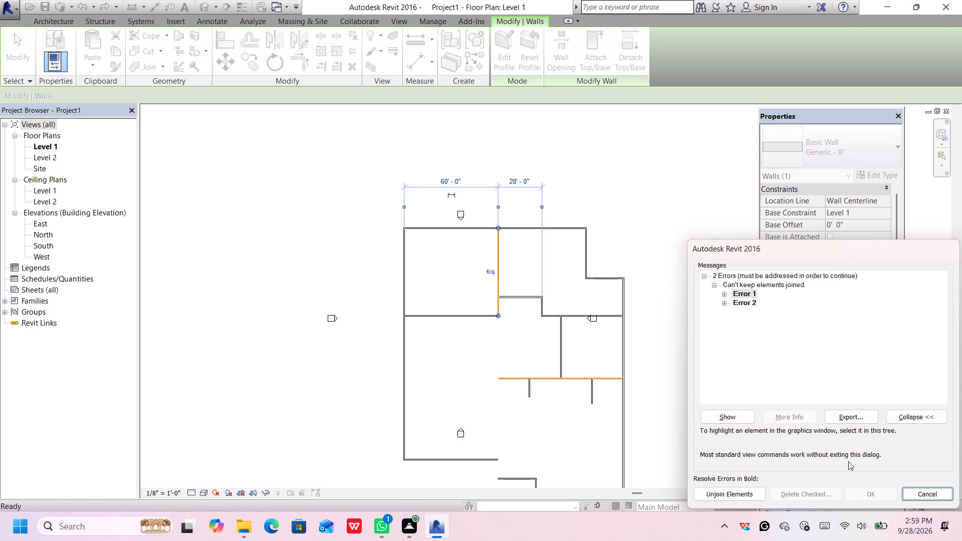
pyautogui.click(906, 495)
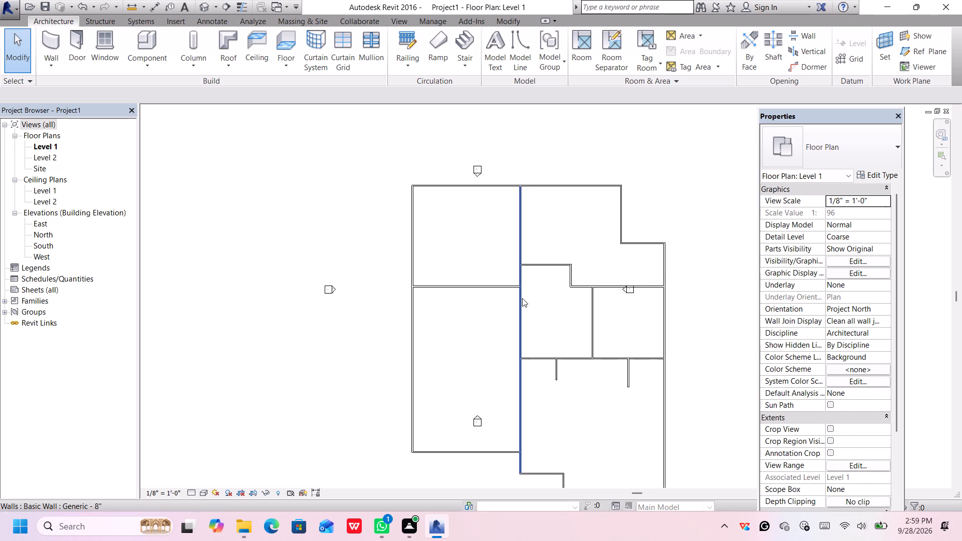
# Set the distance from the west exterior wall to the long north-south interior wall to 6' 0".
pyautogui.moveTo(522, 298); pyautogui.dragTo(498, 339, button='middle')
pyautogui.scroll(4, 477, 321)
pyautogui.scroll(2, 560, 340)
pyautogui.moveTo(560, 341); pyautogui.dragTo(560, 343, button='middle')
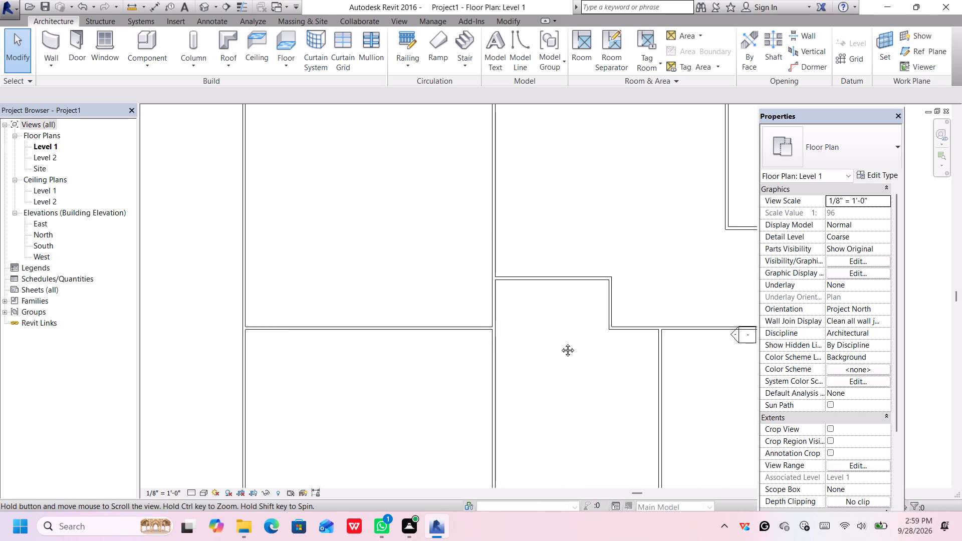
pyautogui.moveTo(560, 343); pyautogui.dragTo(550, 391, button='middle')
pyautogui.scroll(-2, 547, 382)
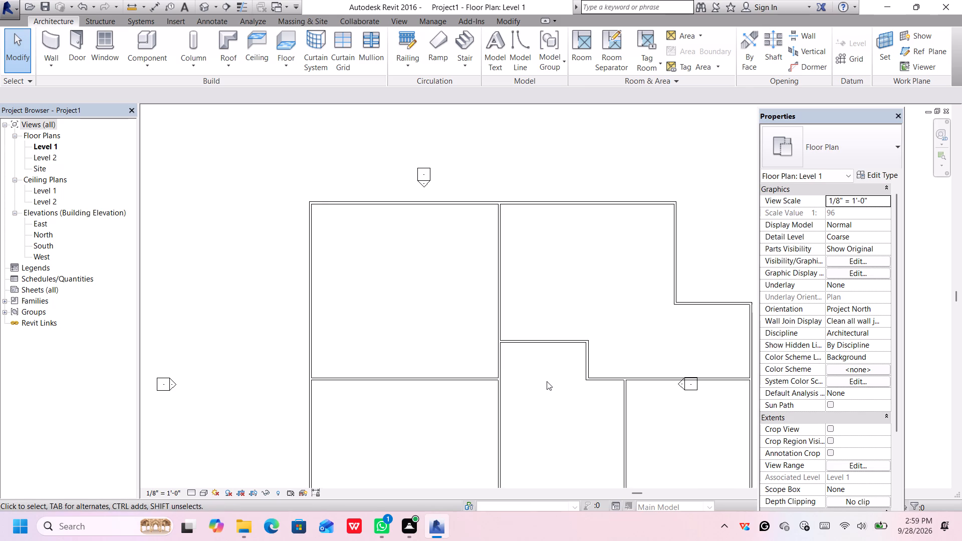
pyautogui.click(498, 293)
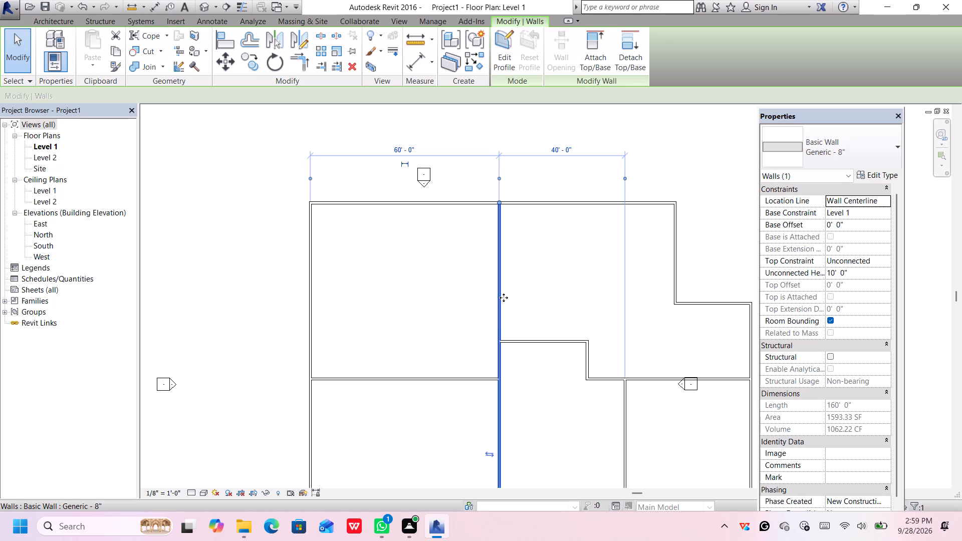
pyautogui.scroll(-5, 504, 300)
pyautogui.moveTo(510, 356); pyautogui.dragTo(503, 314, button='middle')
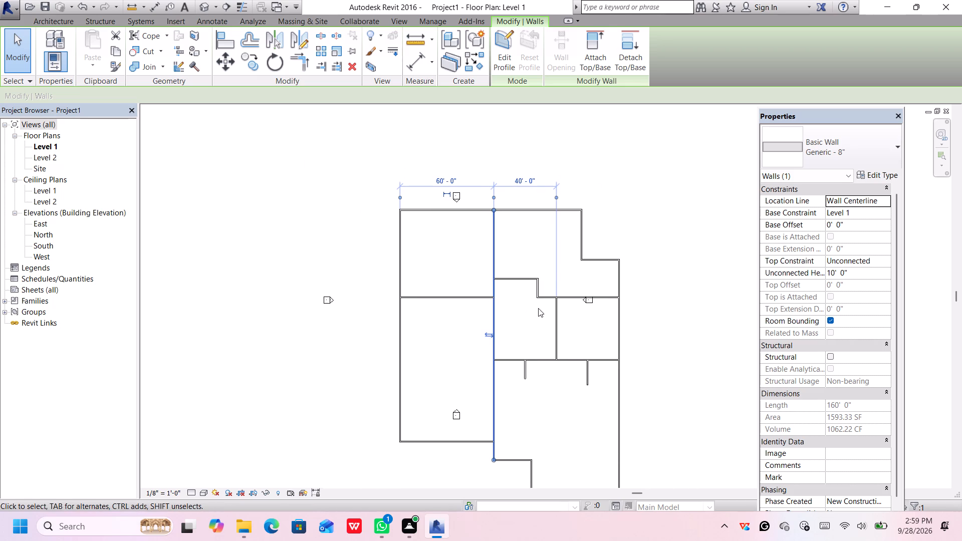
pyautogui.moveTo(562, 423); pyautogui.dragTo(555, 402, button='middle')
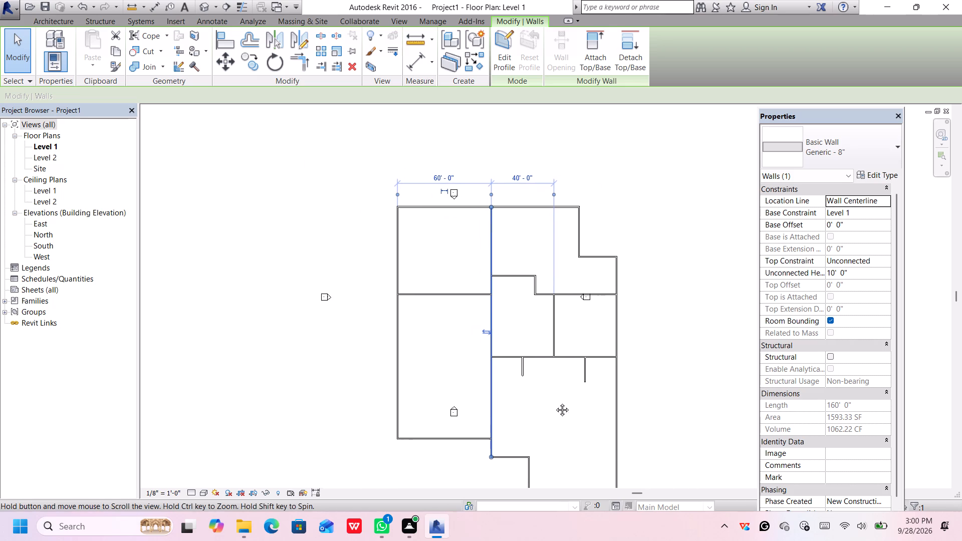
pyautogui.moveTo(555, 402); pyautogui.dragTo(543, 309, button='middle')
pyautogui.moveTo(542, 296); pyautogui.dragTo(575, 457, button='middle')
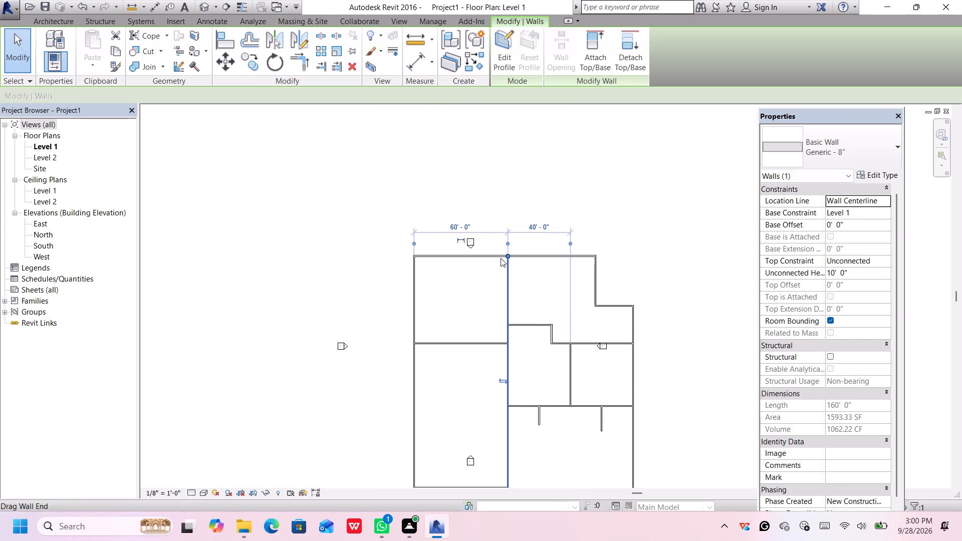
pyautogui.click(465, 226)
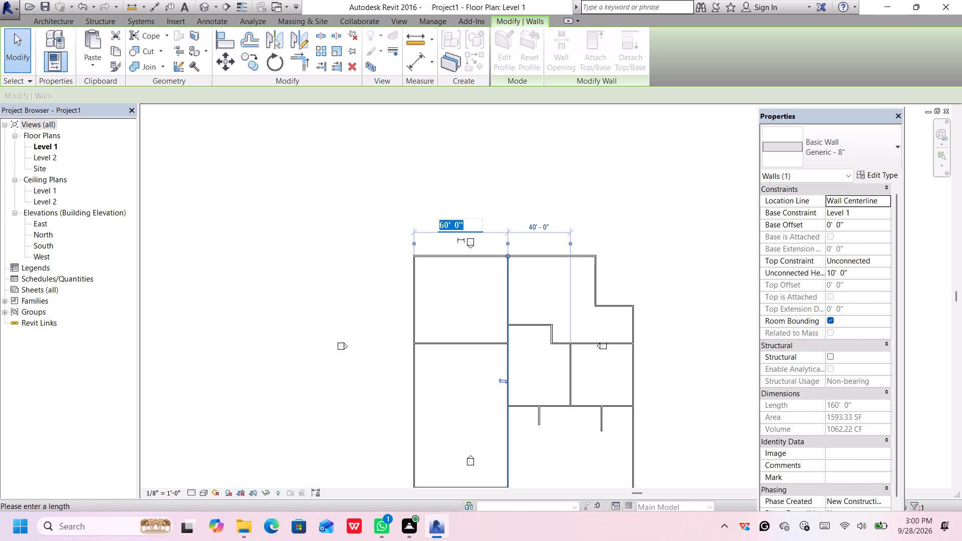
pyautogui.scroll(1, 446, 222)
pyautogui.click(449, 224)
pyautogui.scroll(2, 451, 227)
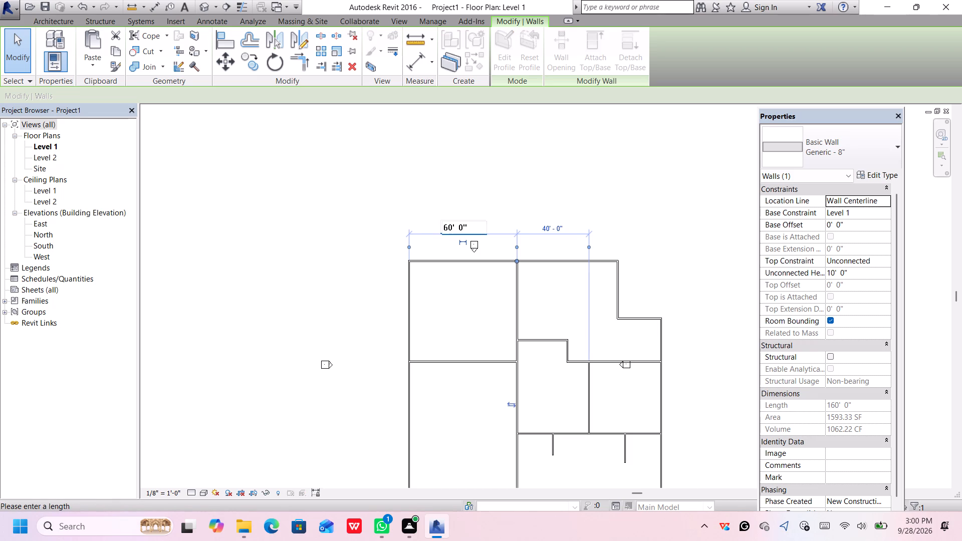
pyautogui.scroll(1, 451, 227)
pyautogui.scroll(-8, 451, 227)
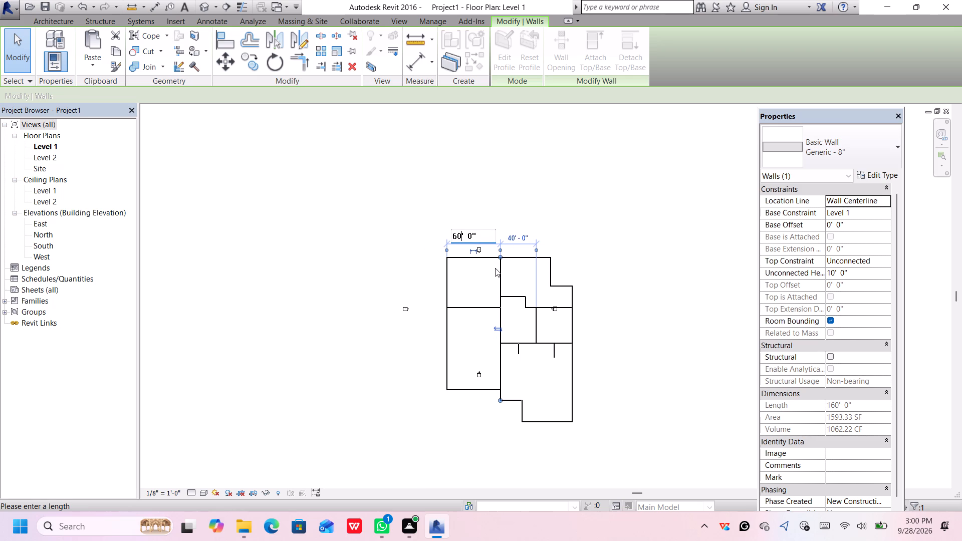
pyautogui.scroll(4, 485, 269)
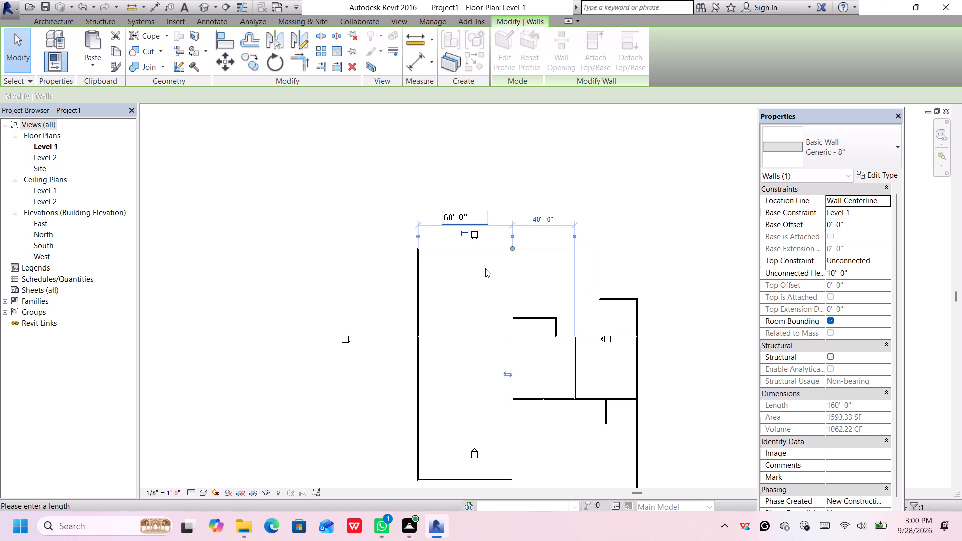
pyautogui.press('BackSpace')
pyautogui.press('BackSpace')
pyautogui.press('1')
pyautogui.press('0')
pyautogui.press('Right')
pyautogui.press('Right')
pyautogui.press('Right')
pyautogui.press('Right')
pyautogui.press('BackSpace')
pyautogui.press('4')
pyautogui.press('Left')
pyautogui.press('Right')
pyautogui.press('BackSpace')
pyautogui.press('Insert')
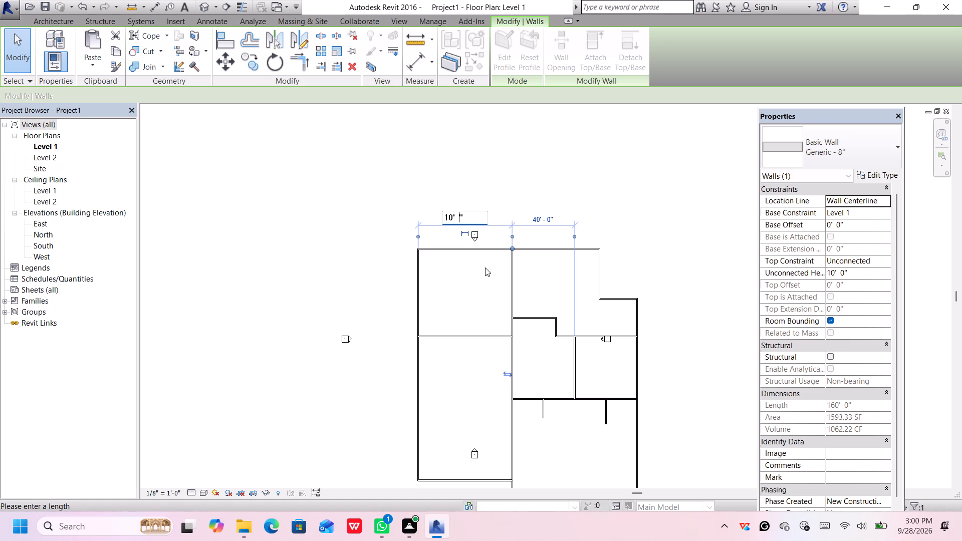
pyautogui.press('0')
pyautogui.press('Left')
pyautogui.press('Left')
pyautogui.press('Left')
pyautogui.press('Left')
pyautogui.press('BackSpace')
pyautogui.press('BackSpace')
pyautogui.press('6')
pyautogui.press('Return')
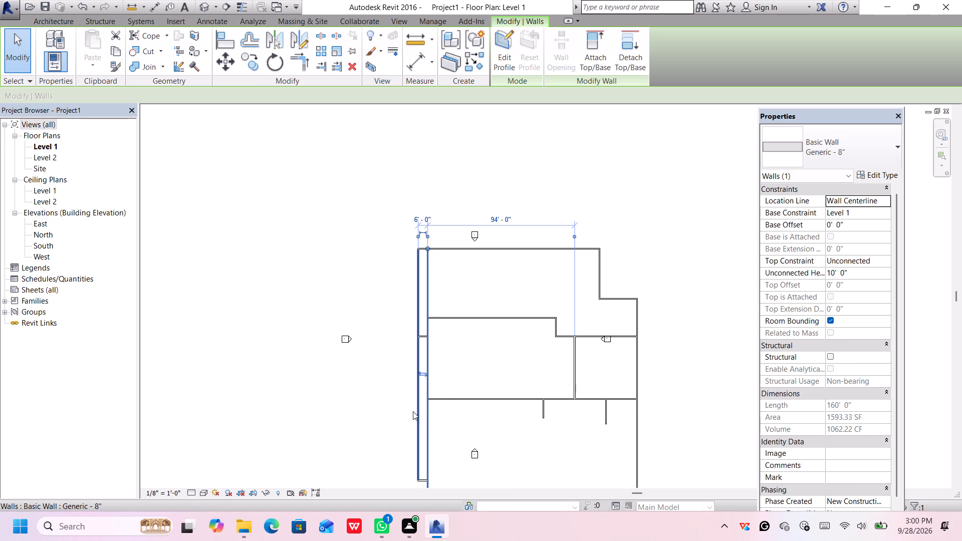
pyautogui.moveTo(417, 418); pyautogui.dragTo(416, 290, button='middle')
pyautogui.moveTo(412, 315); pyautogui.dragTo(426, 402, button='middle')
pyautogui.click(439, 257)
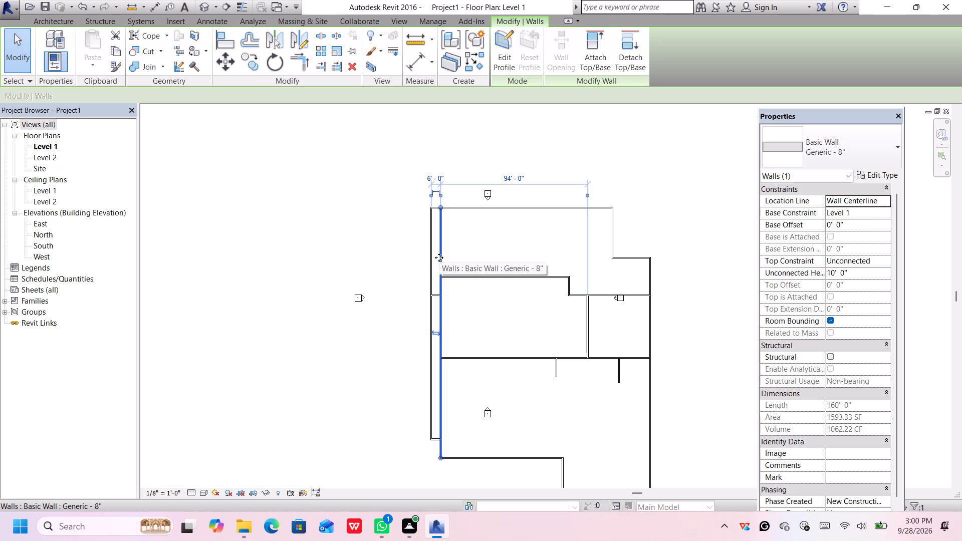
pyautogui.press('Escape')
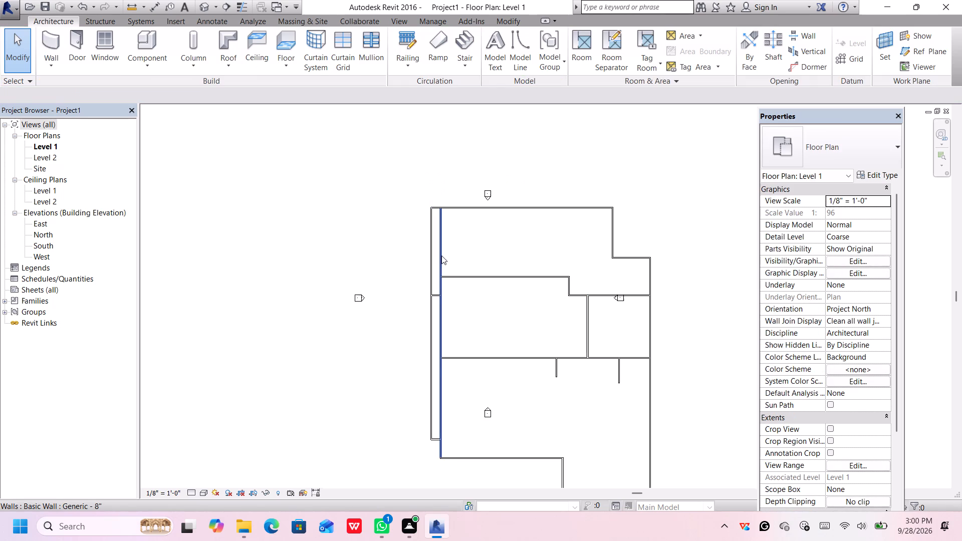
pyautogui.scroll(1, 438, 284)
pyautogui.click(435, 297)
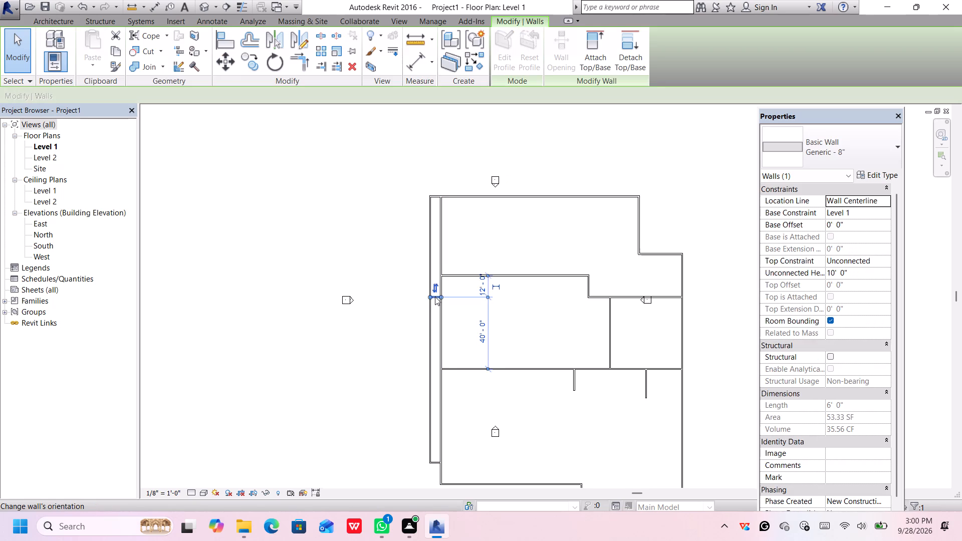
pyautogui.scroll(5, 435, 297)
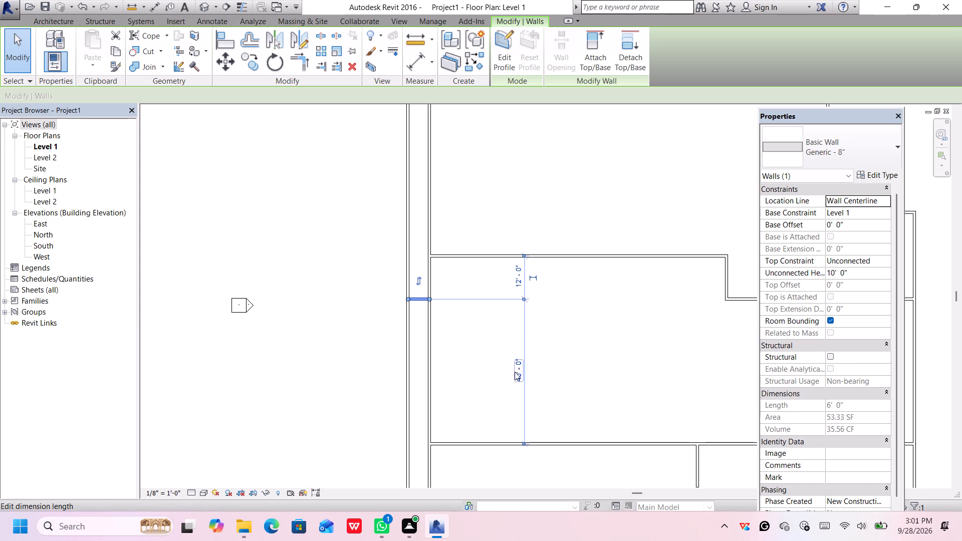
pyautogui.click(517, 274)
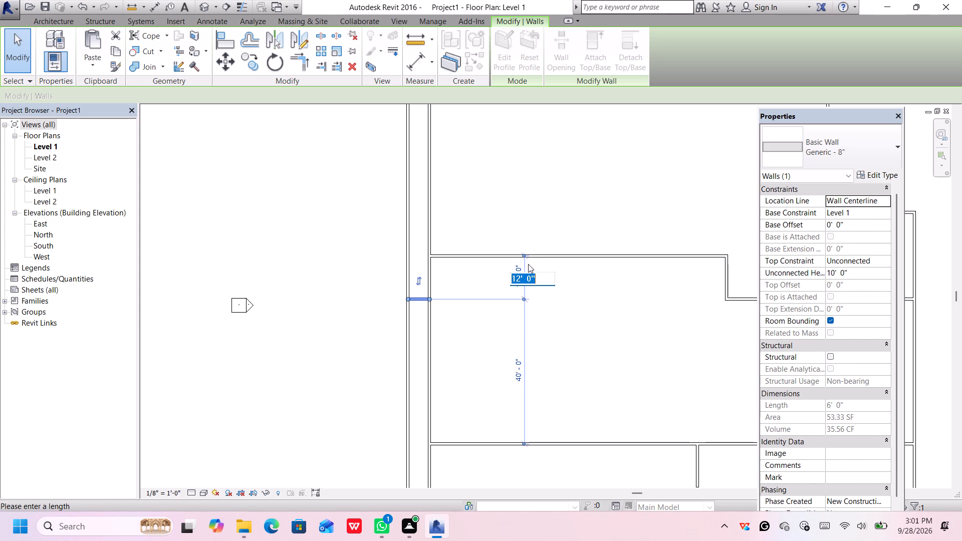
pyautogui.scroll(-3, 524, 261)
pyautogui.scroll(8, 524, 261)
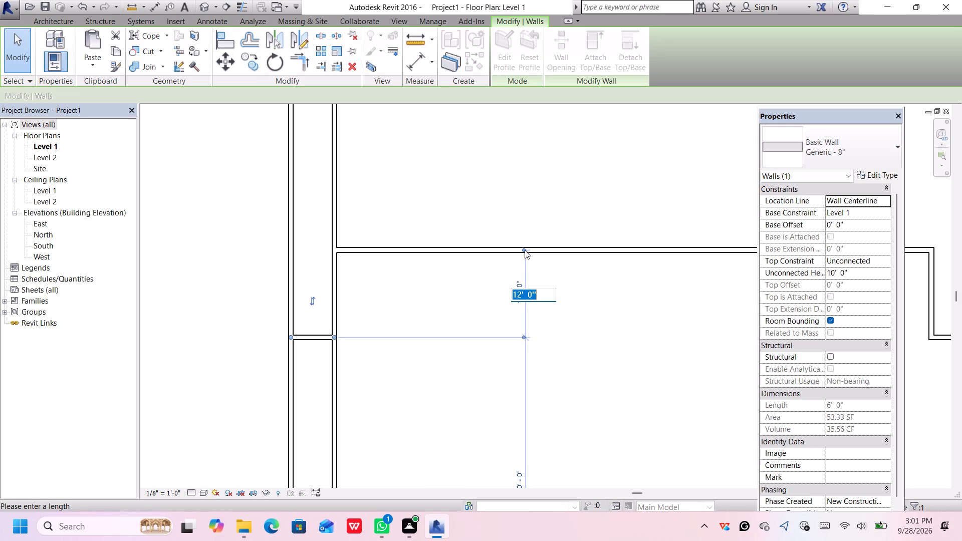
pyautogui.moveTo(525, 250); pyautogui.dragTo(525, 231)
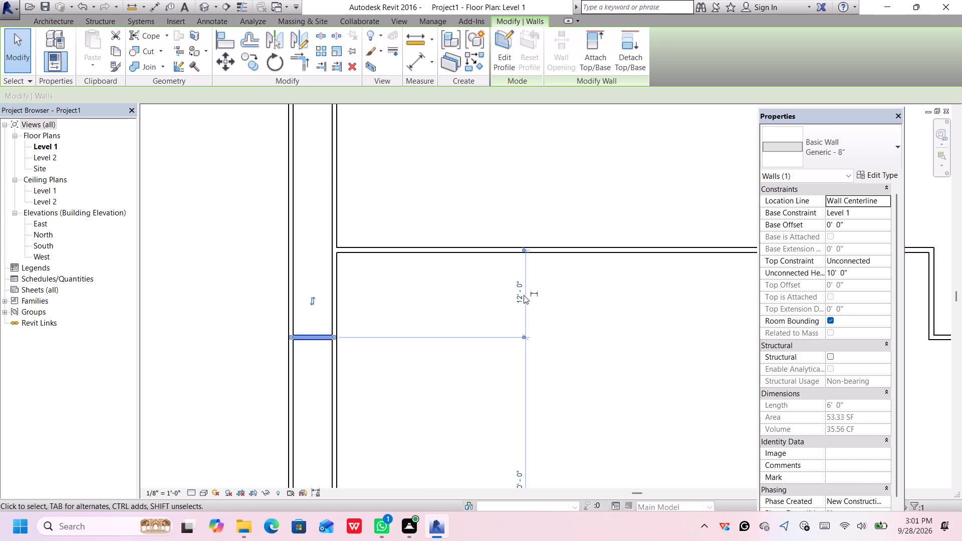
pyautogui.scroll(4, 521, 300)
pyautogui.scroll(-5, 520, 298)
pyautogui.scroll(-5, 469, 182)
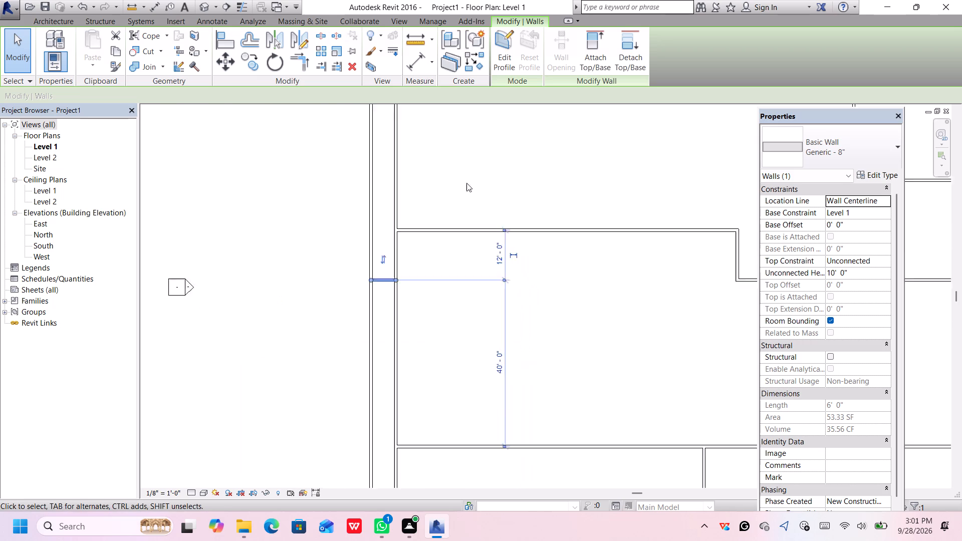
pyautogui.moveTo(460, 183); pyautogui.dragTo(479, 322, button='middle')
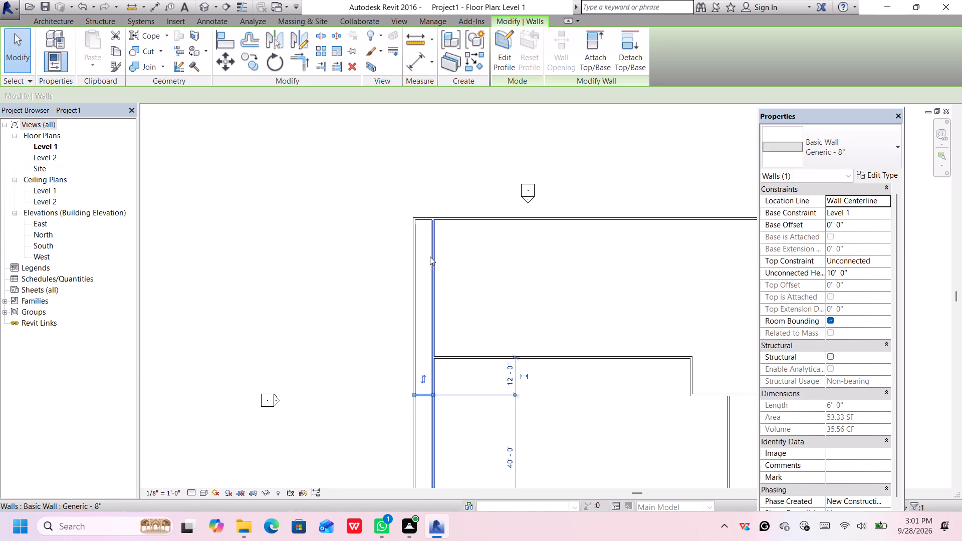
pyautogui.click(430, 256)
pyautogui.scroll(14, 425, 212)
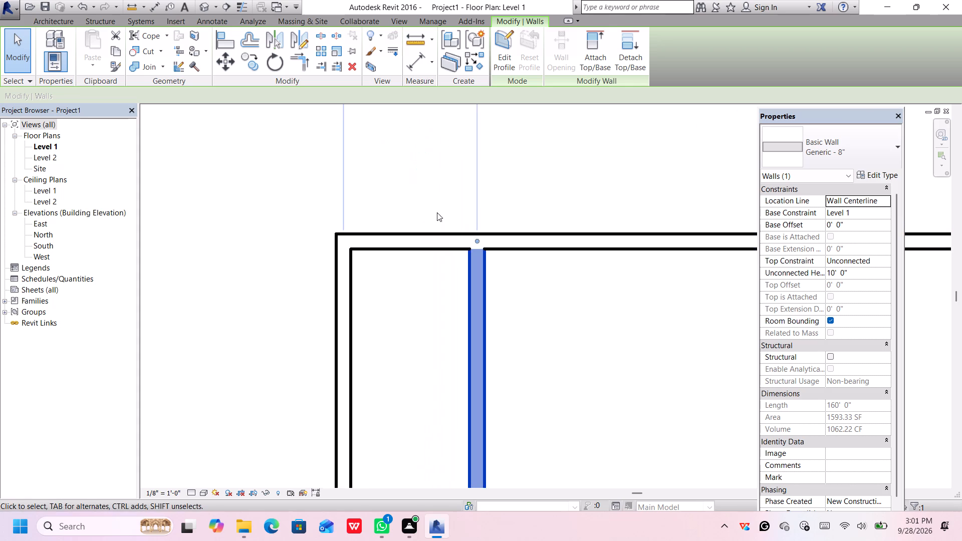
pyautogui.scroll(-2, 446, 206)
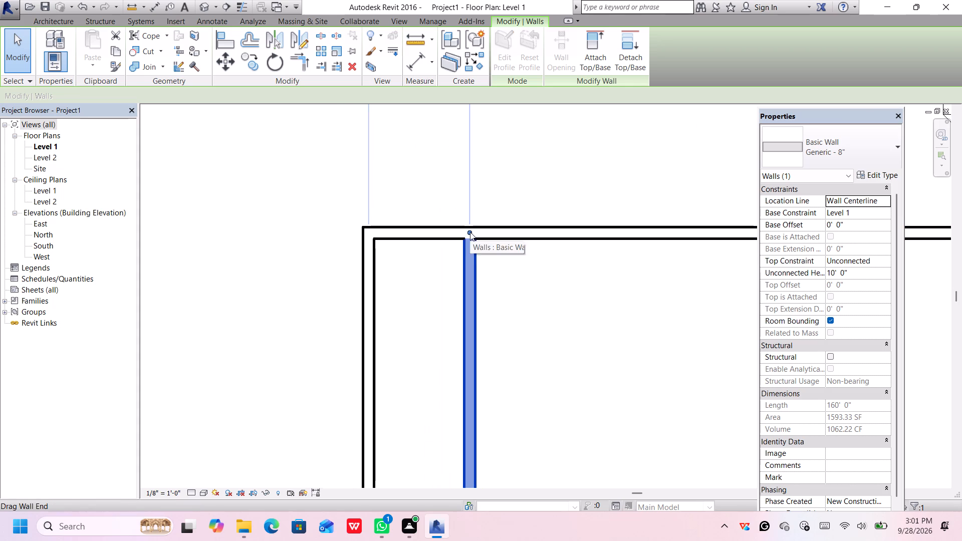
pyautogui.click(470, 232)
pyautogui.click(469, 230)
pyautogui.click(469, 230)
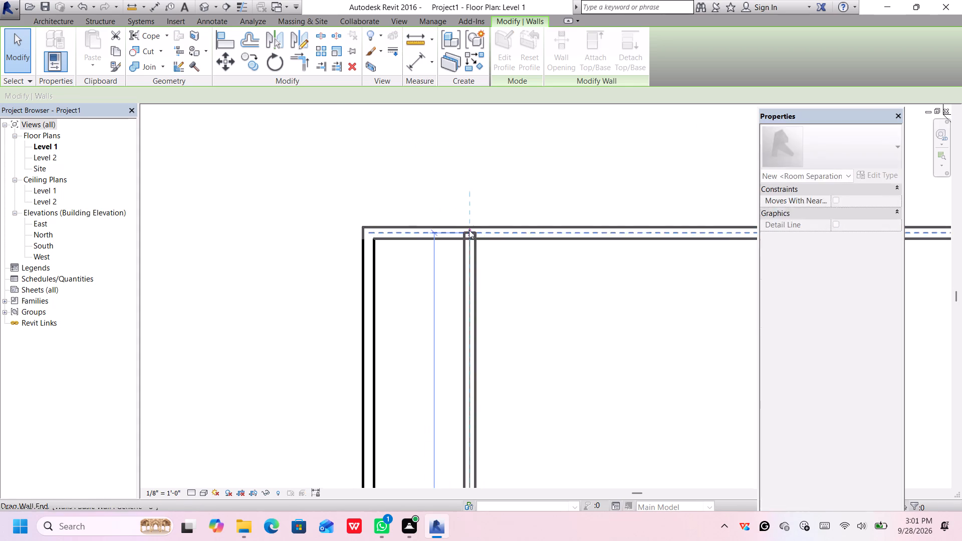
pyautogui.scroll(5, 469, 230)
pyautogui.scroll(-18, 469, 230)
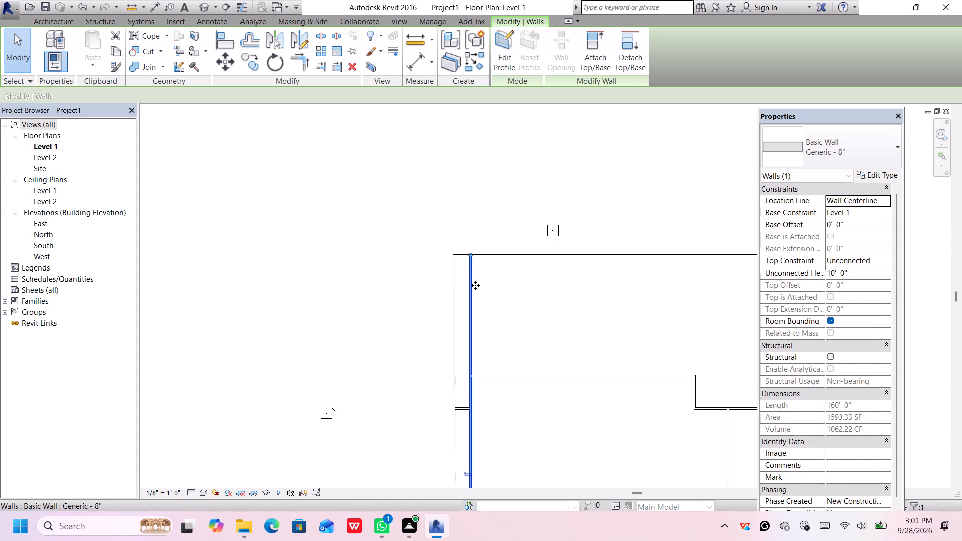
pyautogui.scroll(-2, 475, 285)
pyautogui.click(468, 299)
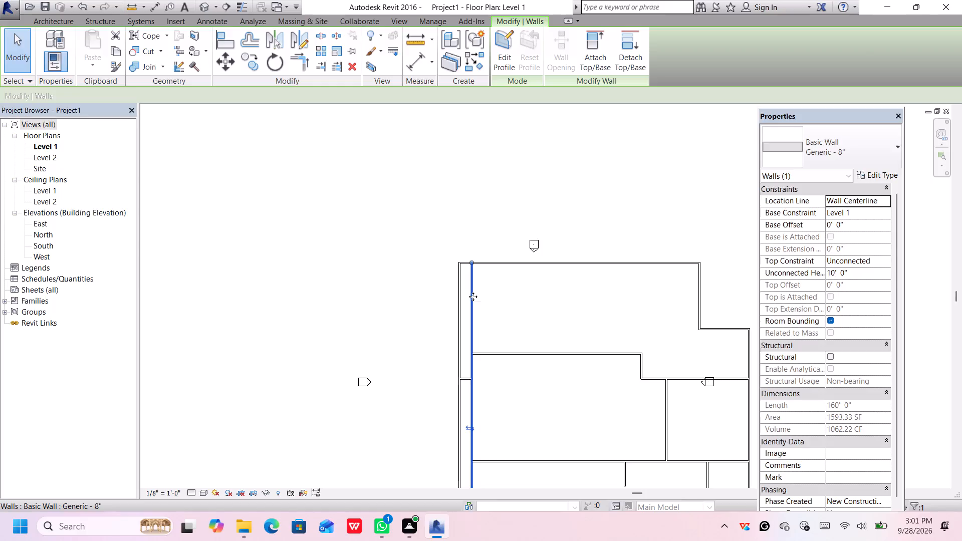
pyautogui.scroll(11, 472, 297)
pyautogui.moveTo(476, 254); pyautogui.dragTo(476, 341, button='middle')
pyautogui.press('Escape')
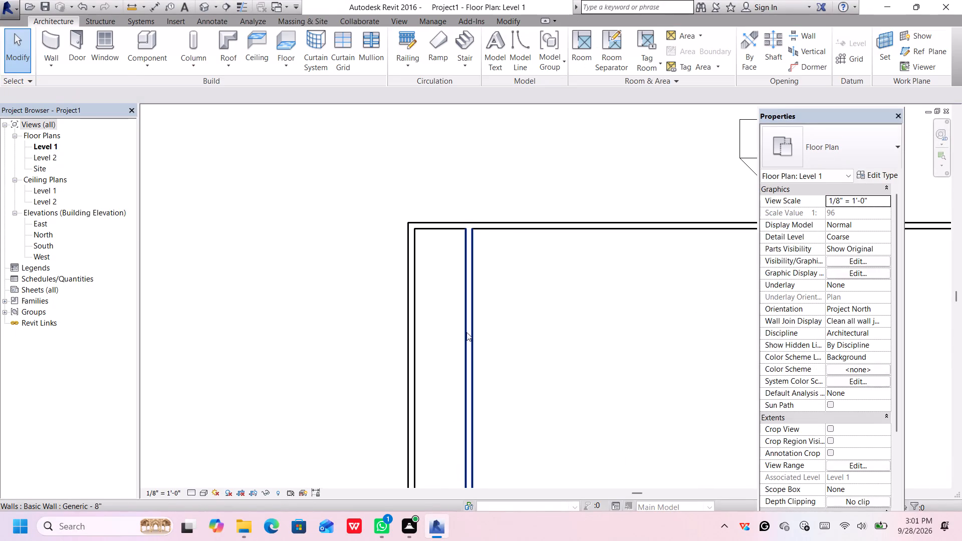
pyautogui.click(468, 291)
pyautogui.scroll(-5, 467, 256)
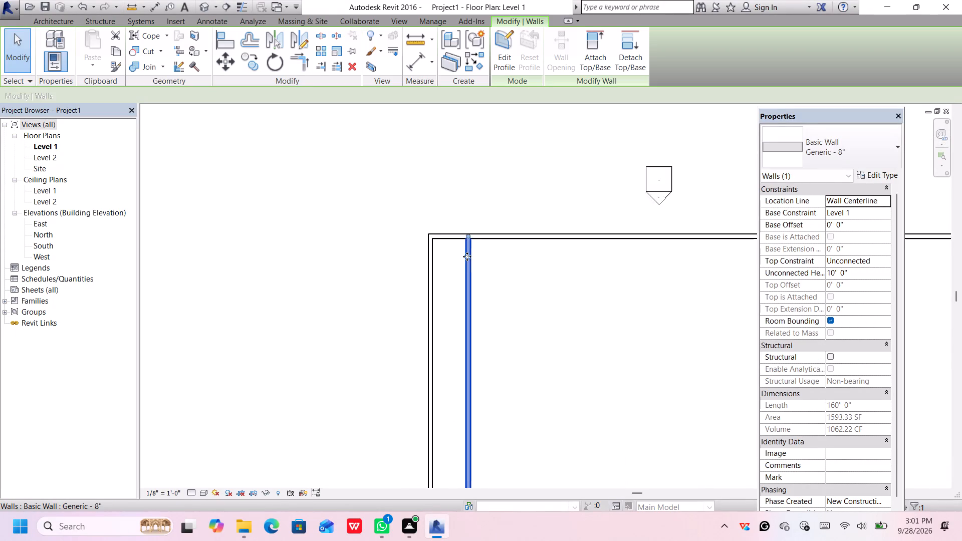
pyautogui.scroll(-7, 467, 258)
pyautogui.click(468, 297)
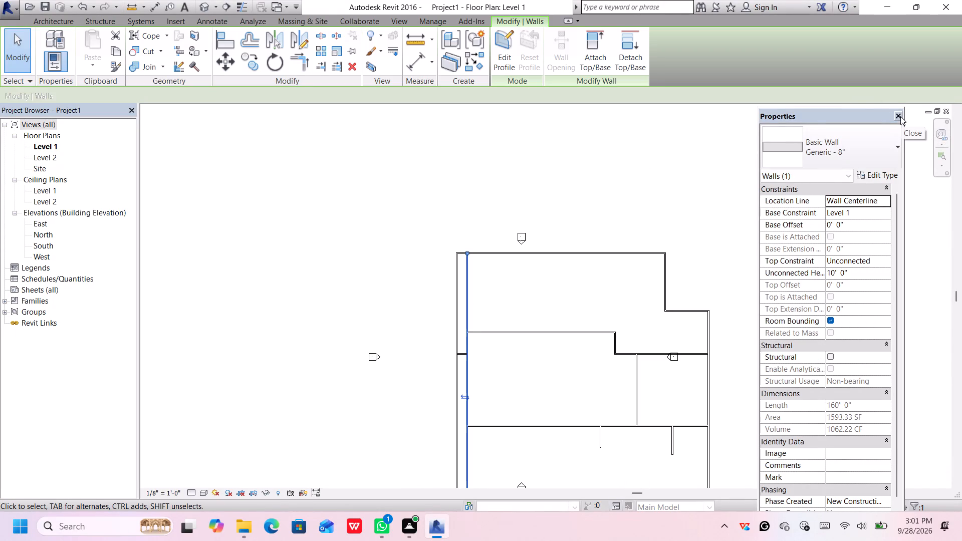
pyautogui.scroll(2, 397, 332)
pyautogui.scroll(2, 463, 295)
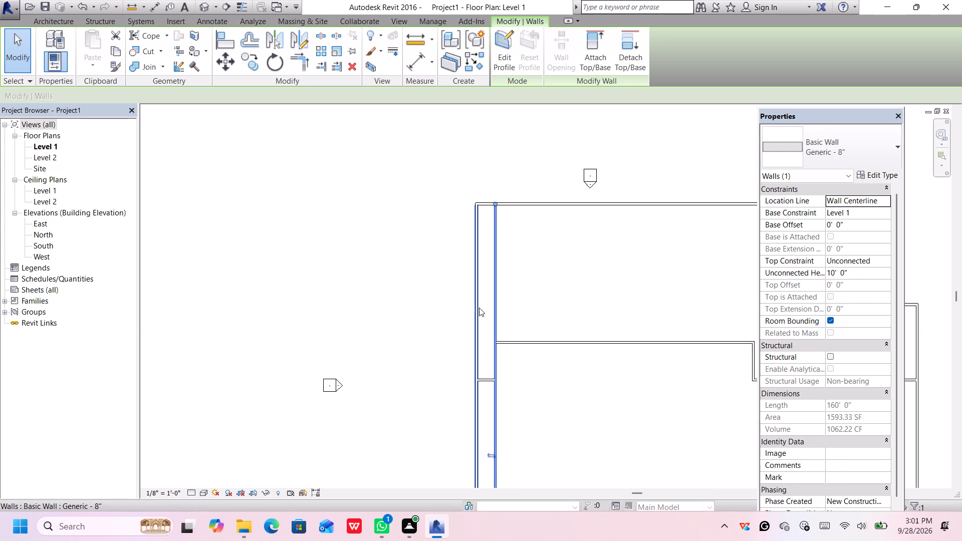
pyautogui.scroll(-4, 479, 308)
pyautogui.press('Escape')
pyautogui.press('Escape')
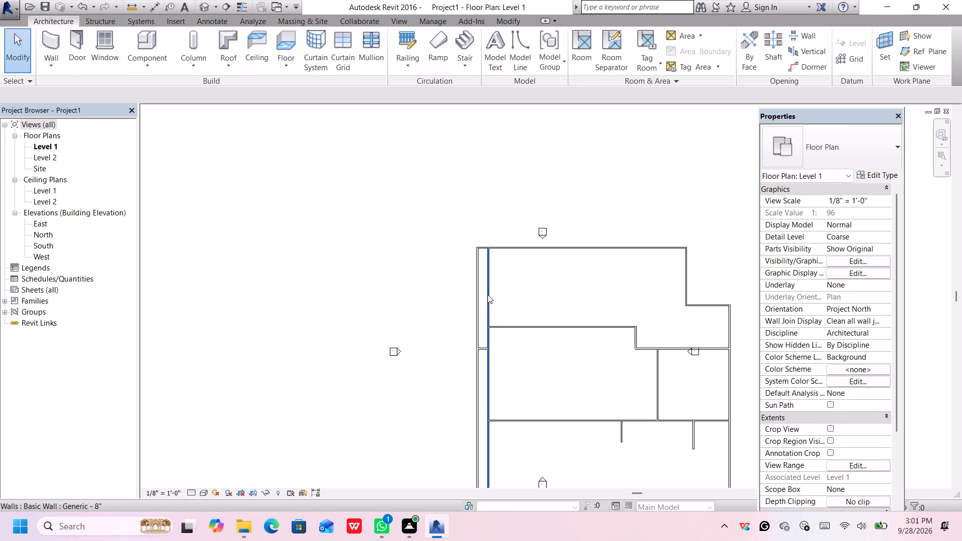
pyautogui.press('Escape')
# Reference the spacing to the outer faces of the west exterior wall and the long north-south interior wall, and set it to 6' 0".
pyautogui.click(488, 297)
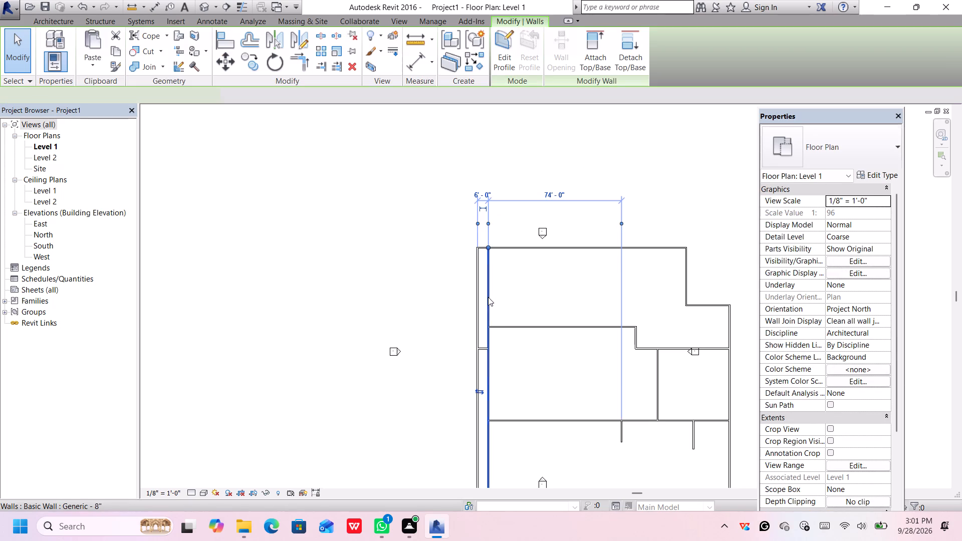
pyautogui.click(477, 223)
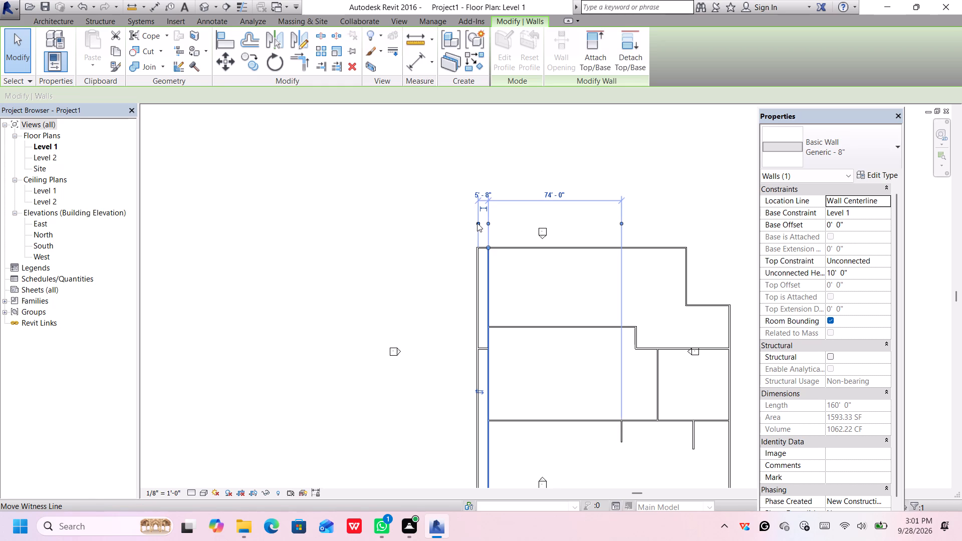
pyautogui.click(477, 223)
pyautogui.click(488, 223)
pyautogui.scroll(14, 485, 249)
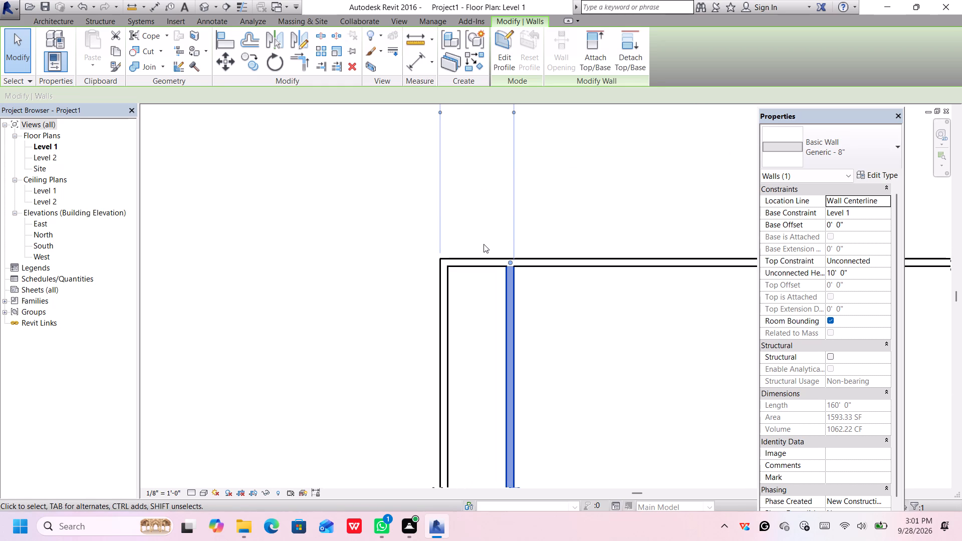
pyautogui.scroll(-12, 484, 242)
pyautogui.moveTo(499, 203); pyautogui.dragTo(506, 248, button='middle')
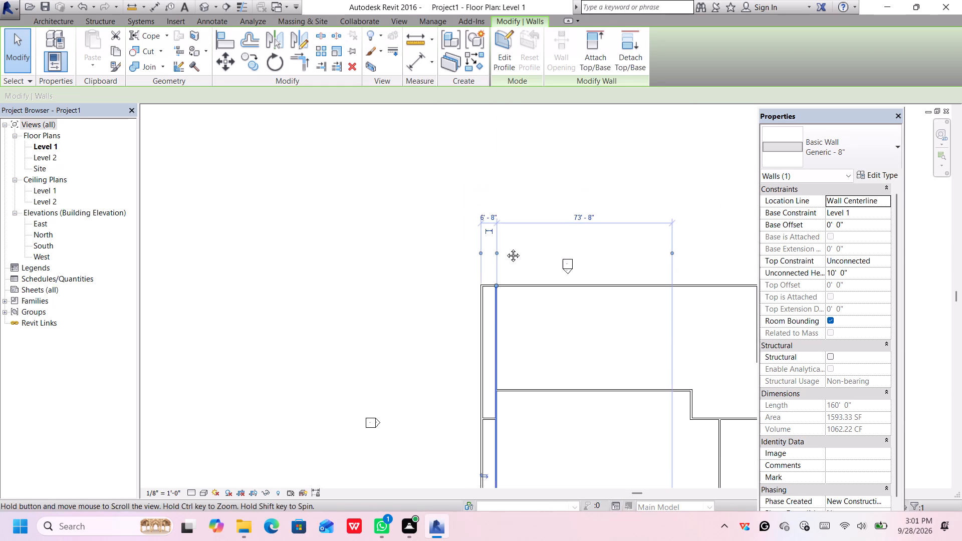
pyautogui.moveTo(506, 248); pyautogui.dragTo(506, 250, button='middle')
pyautogui.scroll(6, 493, 219)
pyautogui.click(490, 241)
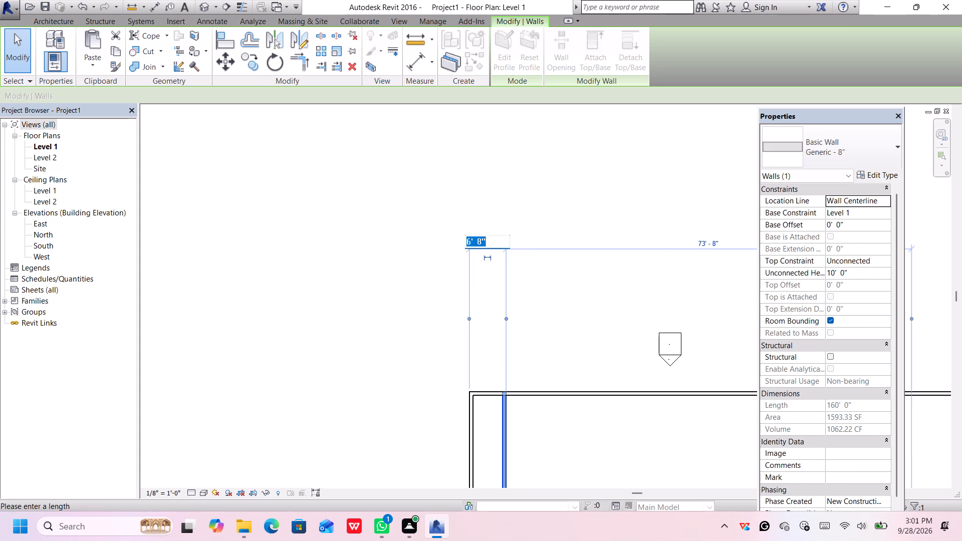
pyautogui.scroll(5, 484, 240)
pyautogui.click(484, 249)
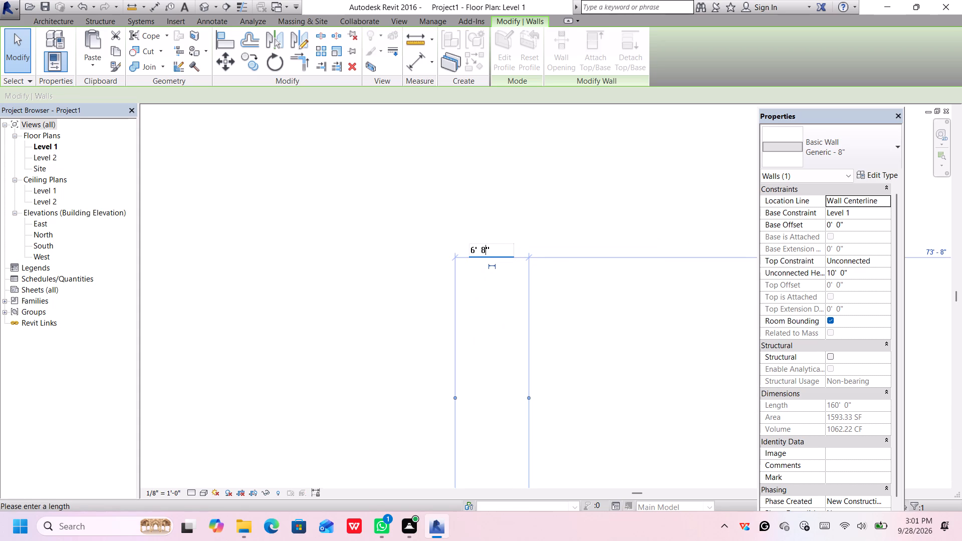
pyautogui.press('BackSpace')
pyautogui.press('0')
pyautogui.press('Return')
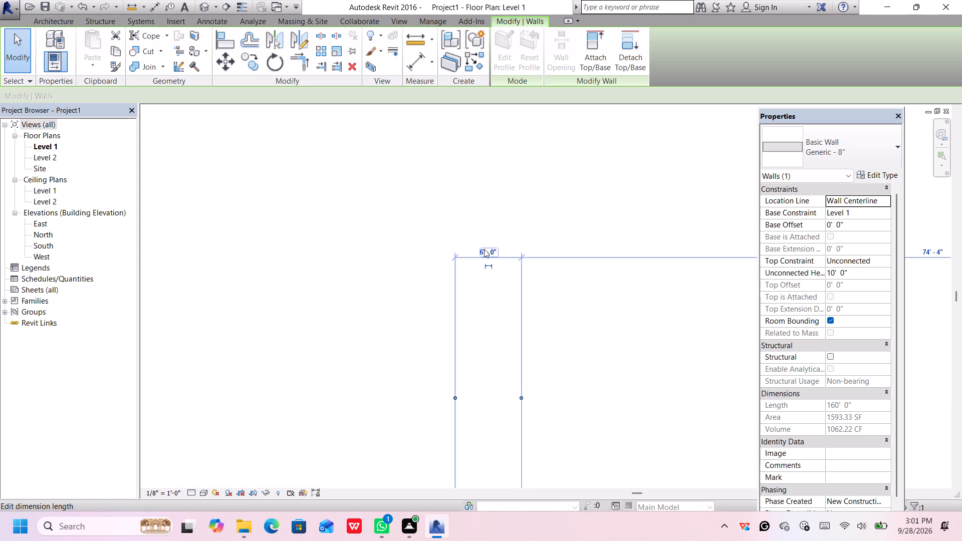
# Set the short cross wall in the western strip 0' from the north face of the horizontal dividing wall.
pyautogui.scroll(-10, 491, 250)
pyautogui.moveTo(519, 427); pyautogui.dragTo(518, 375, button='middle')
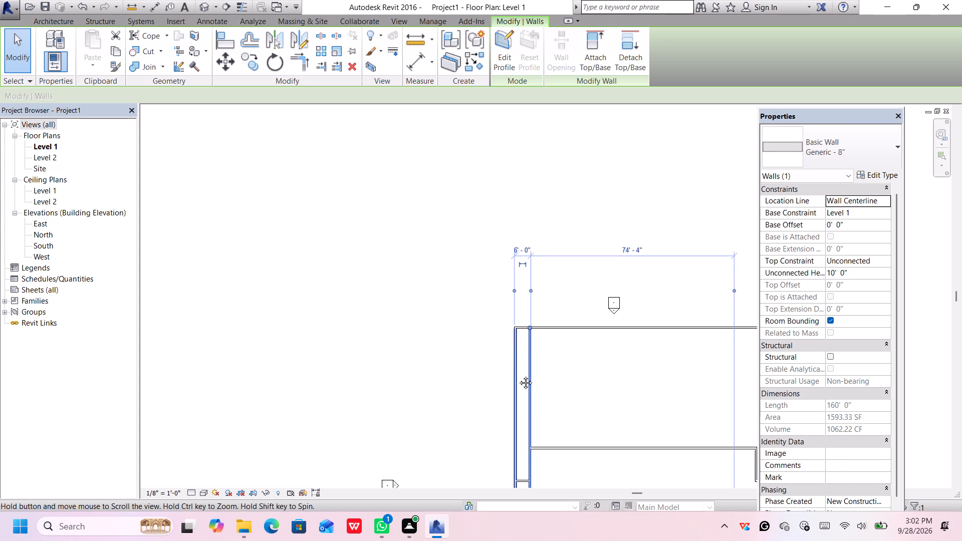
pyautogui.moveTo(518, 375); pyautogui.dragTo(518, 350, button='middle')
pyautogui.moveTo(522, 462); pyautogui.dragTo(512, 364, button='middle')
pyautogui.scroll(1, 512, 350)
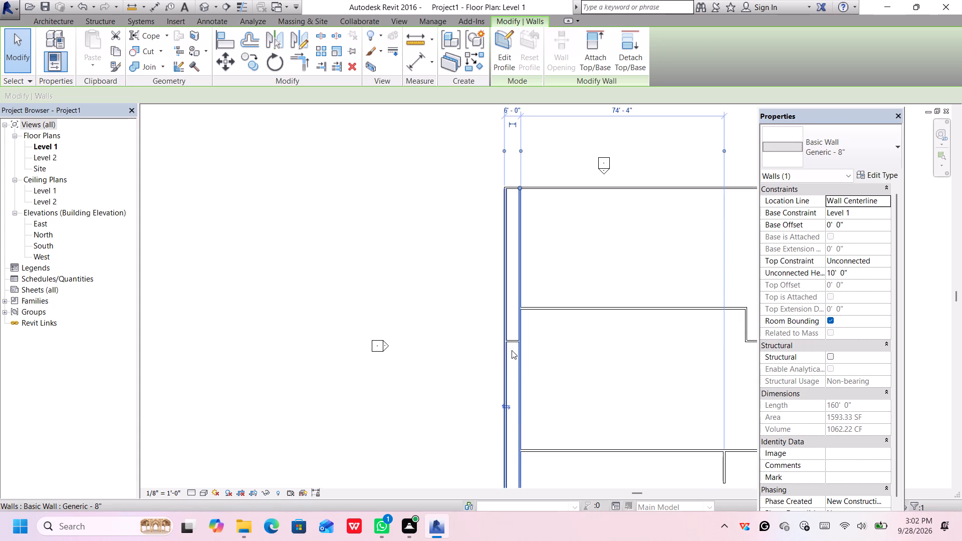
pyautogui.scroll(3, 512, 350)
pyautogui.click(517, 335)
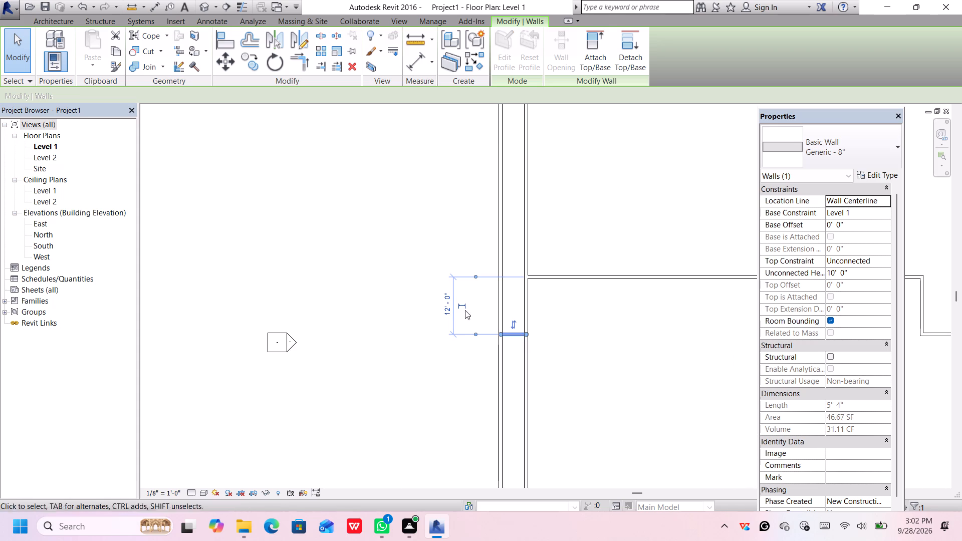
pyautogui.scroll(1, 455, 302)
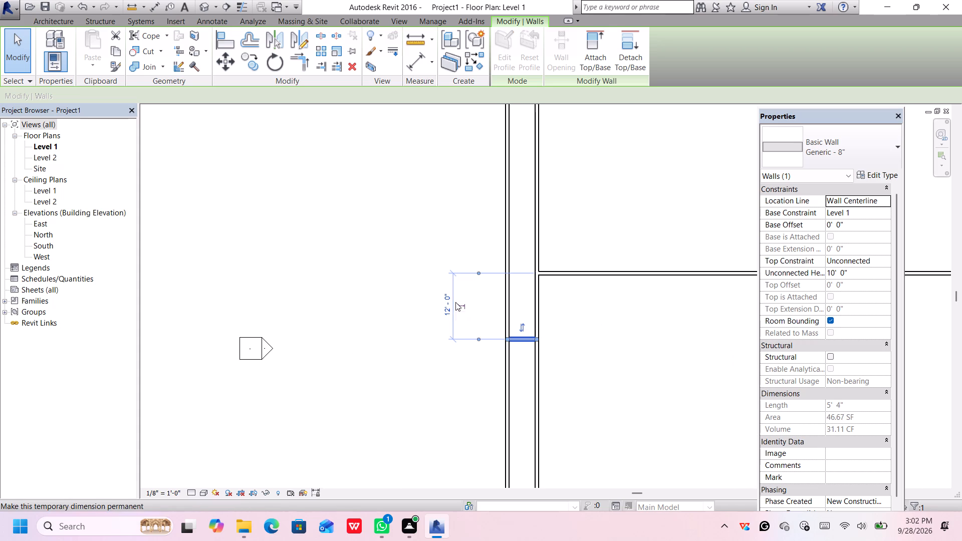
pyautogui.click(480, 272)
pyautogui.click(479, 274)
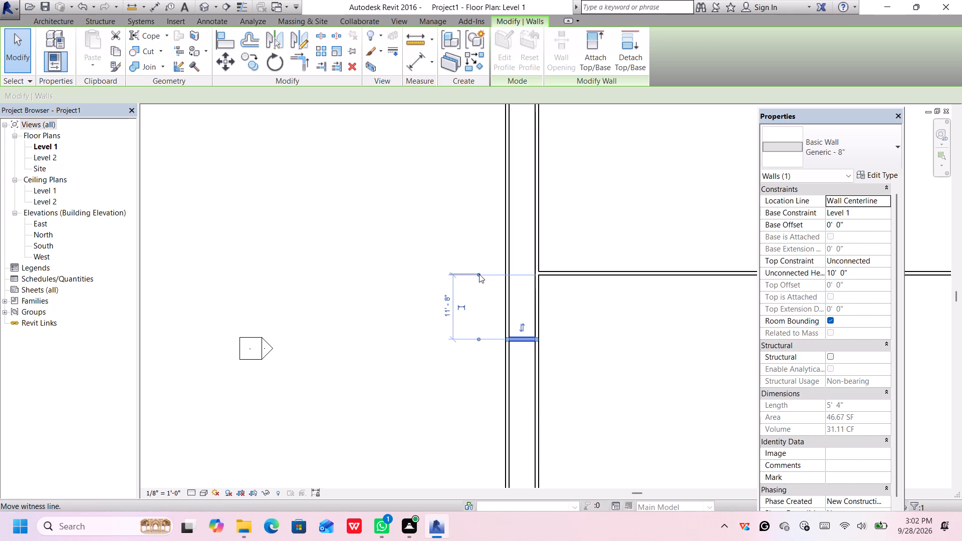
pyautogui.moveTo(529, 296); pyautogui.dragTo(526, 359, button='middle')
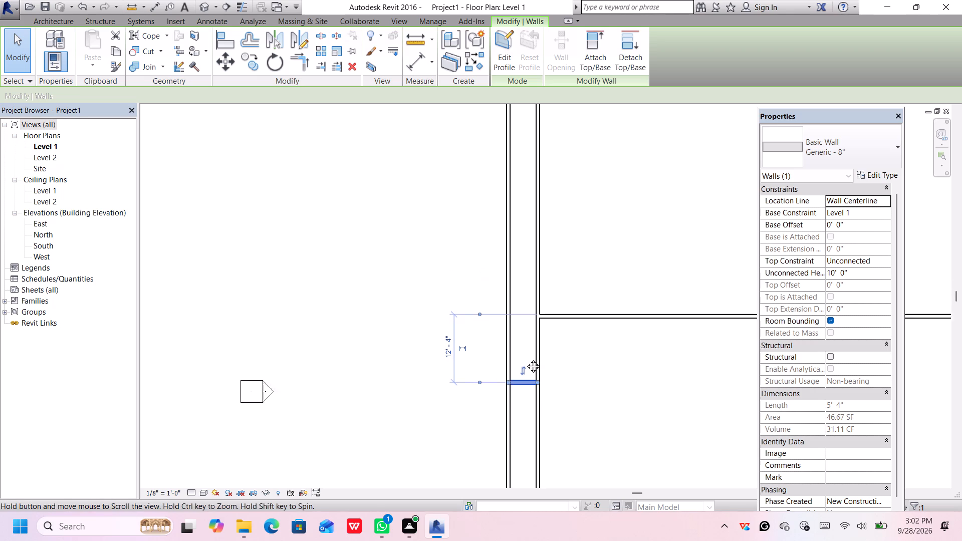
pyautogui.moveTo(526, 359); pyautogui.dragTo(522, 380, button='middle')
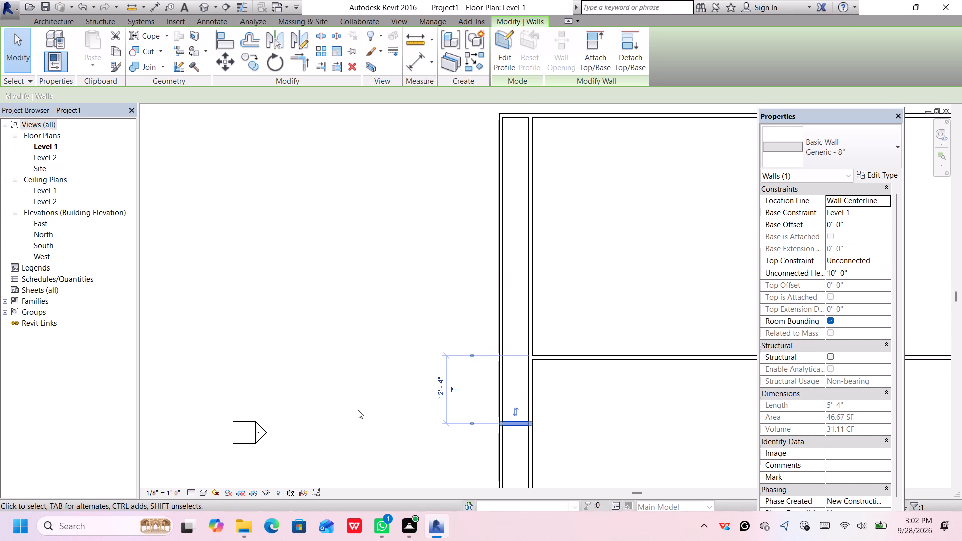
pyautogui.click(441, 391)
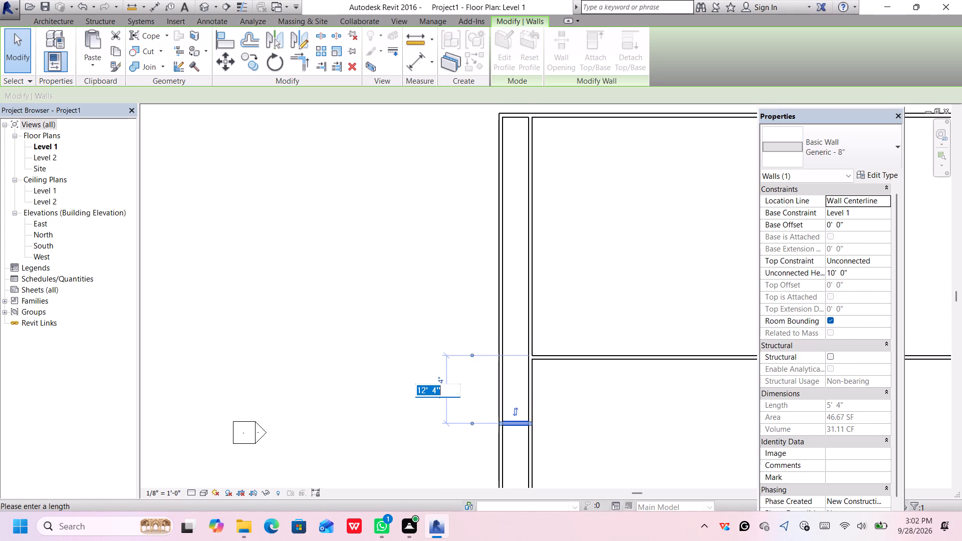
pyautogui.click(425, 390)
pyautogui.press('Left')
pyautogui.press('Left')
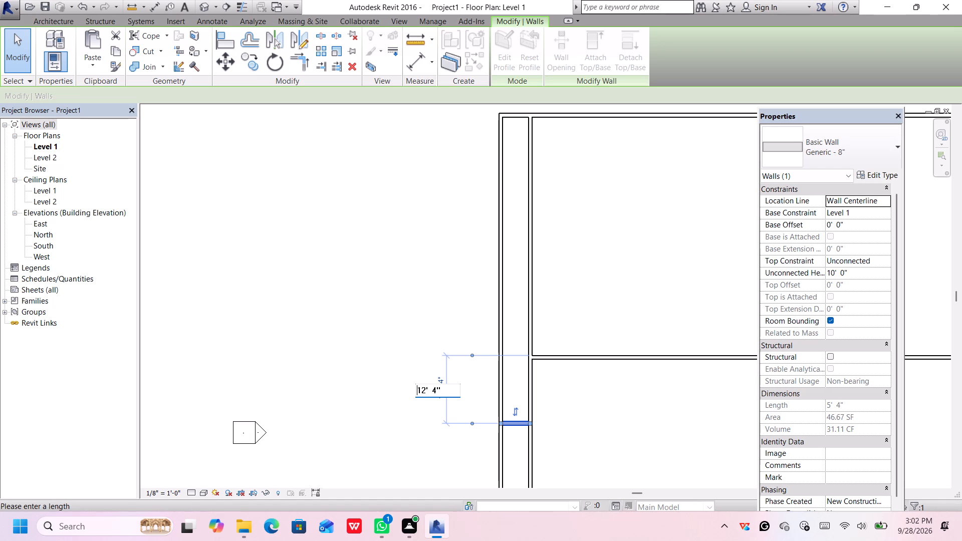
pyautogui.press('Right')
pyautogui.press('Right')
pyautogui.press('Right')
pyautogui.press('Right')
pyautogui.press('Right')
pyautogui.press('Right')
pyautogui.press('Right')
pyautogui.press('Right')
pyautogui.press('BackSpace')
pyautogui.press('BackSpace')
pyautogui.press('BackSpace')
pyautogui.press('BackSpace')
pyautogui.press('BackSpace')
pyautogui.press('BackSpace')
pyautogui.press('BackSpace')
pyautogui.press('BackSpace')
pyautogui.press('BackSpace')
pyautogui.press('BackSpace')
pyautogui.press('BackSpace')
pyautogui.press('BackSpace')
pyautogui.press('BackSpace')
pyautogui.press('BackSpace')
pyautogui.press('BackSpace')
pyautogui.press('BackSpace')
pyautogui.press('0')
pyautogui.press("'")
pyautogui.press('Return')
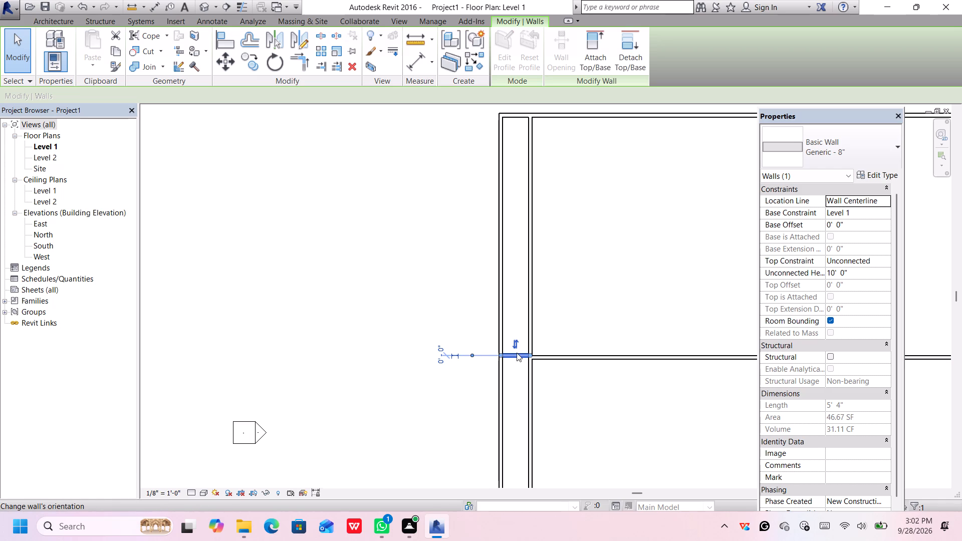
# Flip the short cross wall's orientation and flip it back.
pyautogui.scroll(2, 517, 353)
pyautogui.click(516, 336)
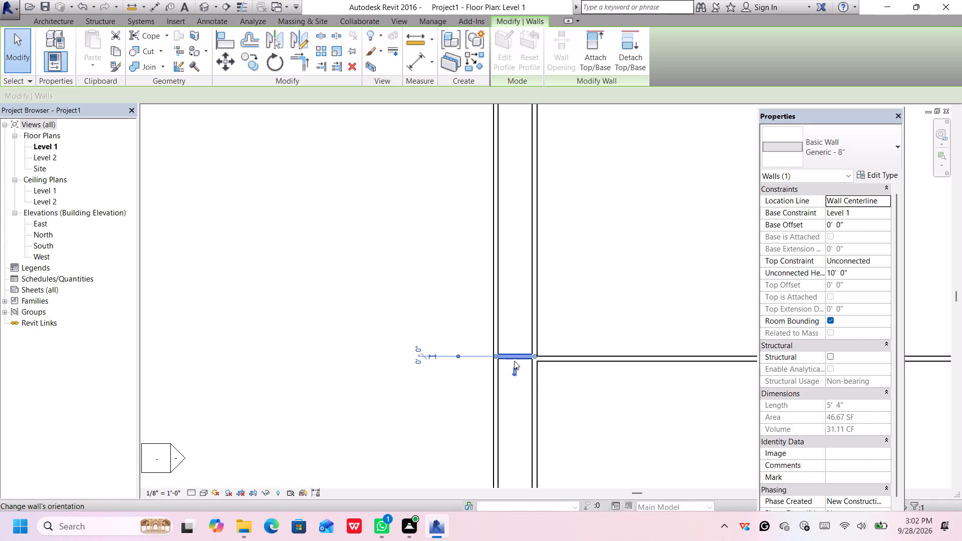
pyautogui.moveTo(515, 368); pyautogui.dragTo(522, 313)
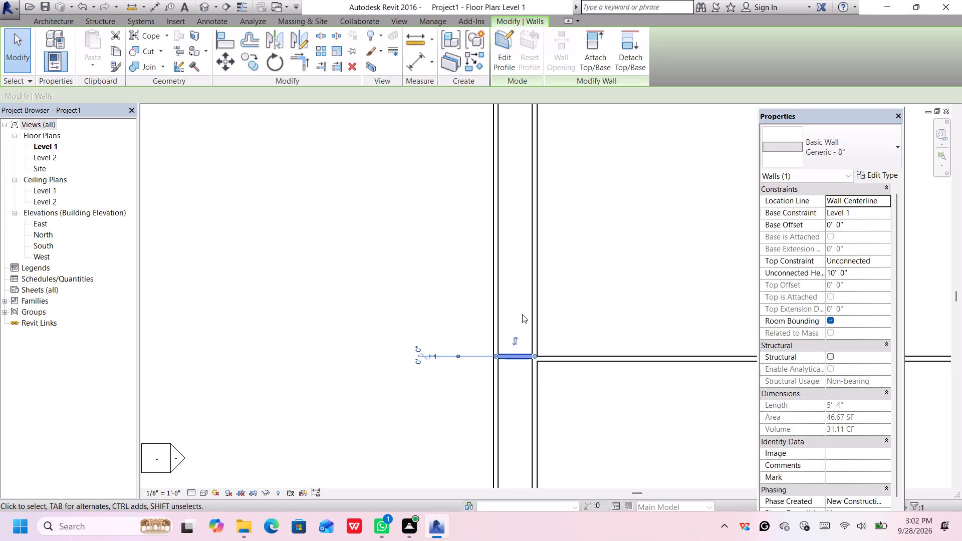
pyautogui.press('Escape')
# Delete the short cross wall between the west exterior wall and the long north-south interior wall.
pyautogui.scroll(-1, 508, 350)
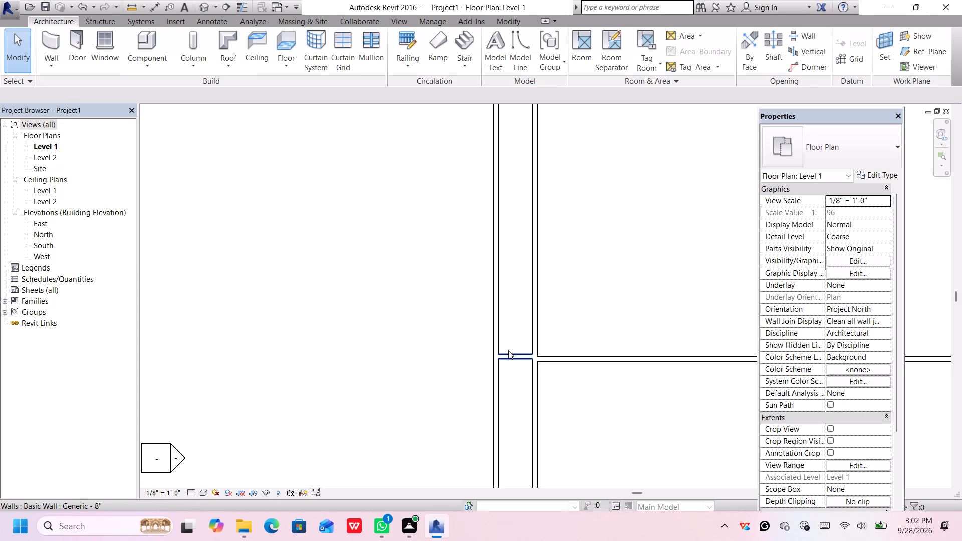
pyautogui.scroll(2, 514, 357)
pyautogui.click(514, 356)
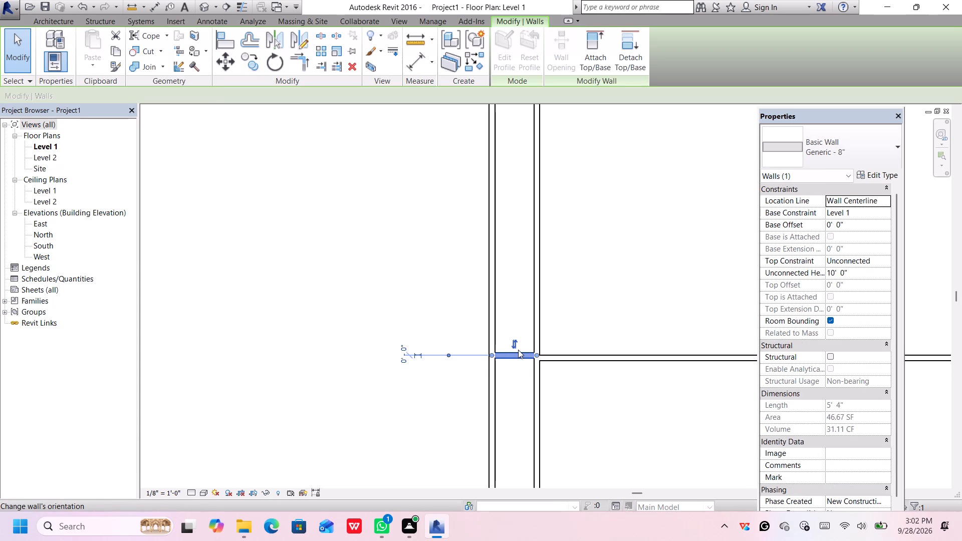
pyautogui.scroll(1, 518, 350)
pyautogui.moveTo(392, 355); pyautogui.dragTo(392, 345)
pyautogui.scroll(-8, 439, 346)
pyautogui.scroll(1, 472, 355)
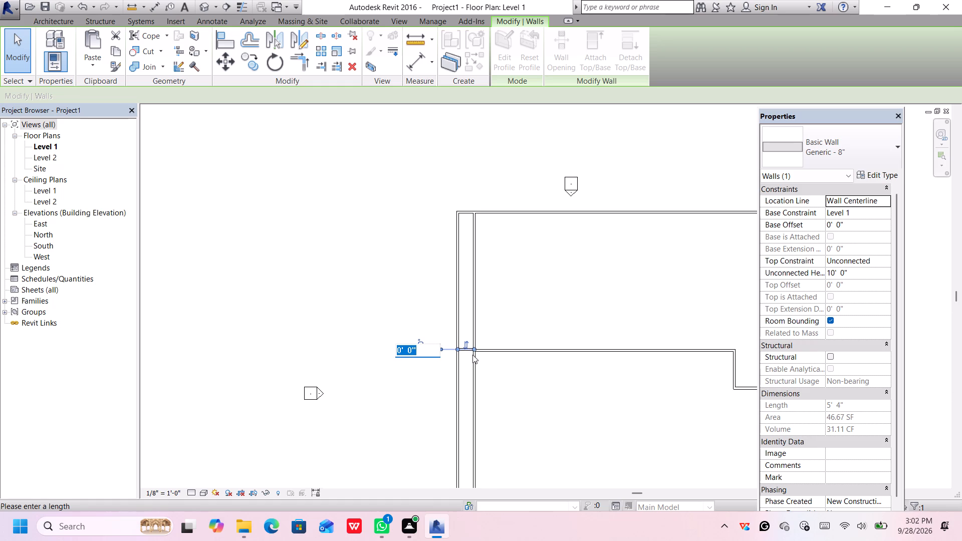
pyautogui.scroll(3, 472, 355)
pyautogui.press('Delete')
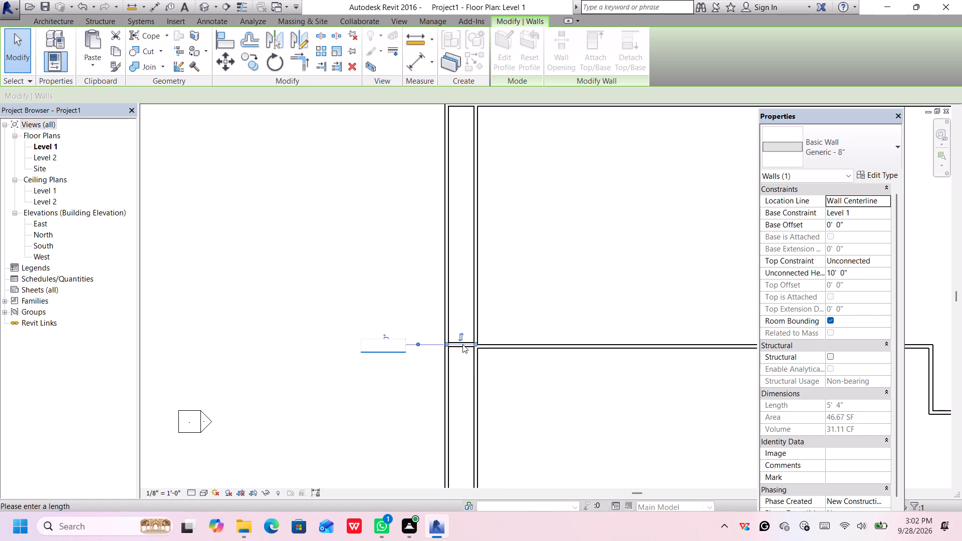
pyautogui.press('Delete')
pyautogui.press('Escape')
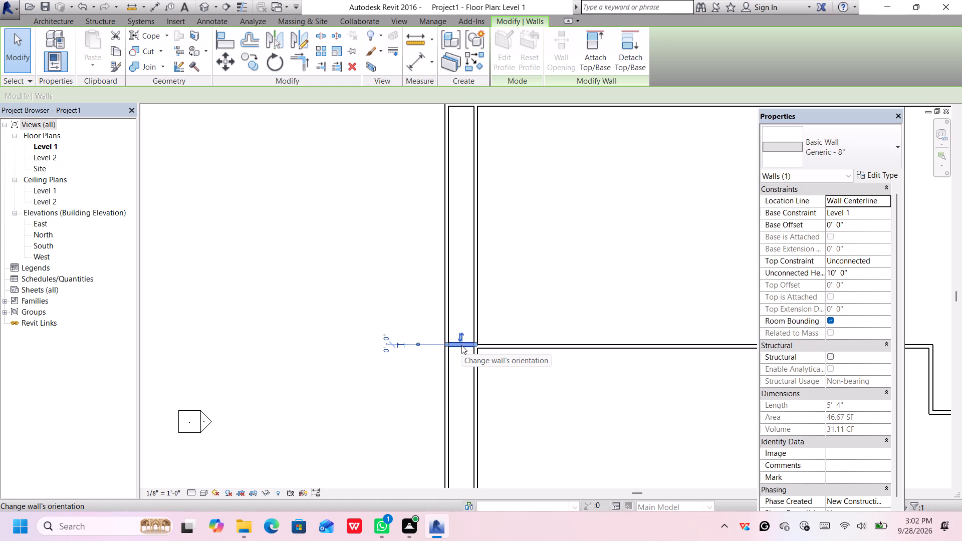
pyautogui.press('Delete')
# Draw a short wall across the western strip to the long north-south wall, about 11' 6" south of the north exterior wall.
pyautogui.moveTo(464, 306); pyautogui.dragTo(471, 362, button='middle')
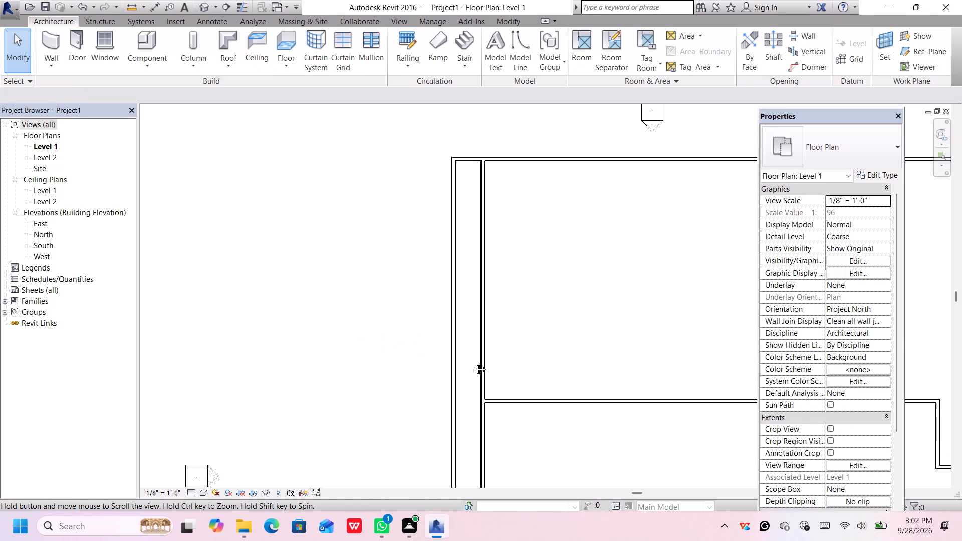
pyautogui.moveTo(471, 362); pyautogui.dragTo(472, 368, button='middle')
pyautogui.scroll(-1, 472, 368)
pyautogui.scroll(1, 467, 330)
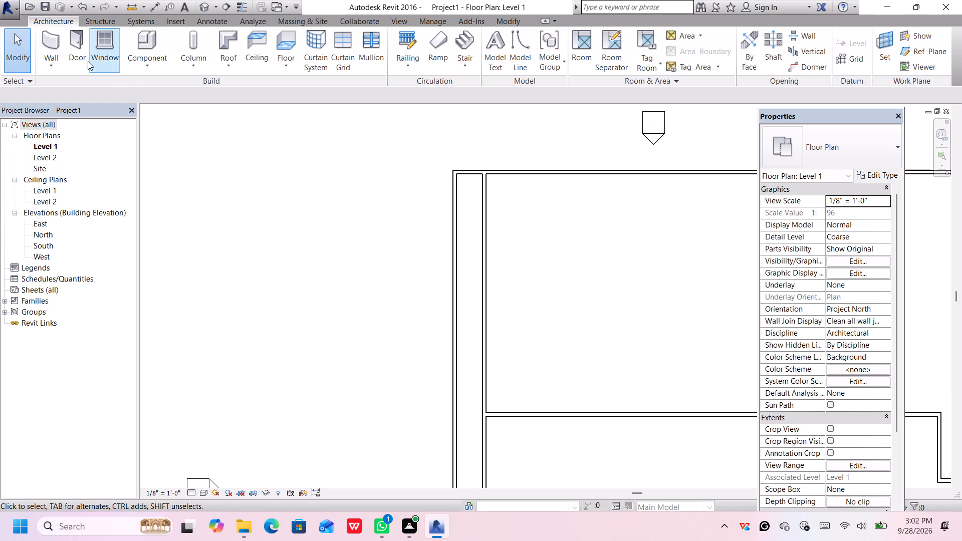
pyautogui.click(56, 47)
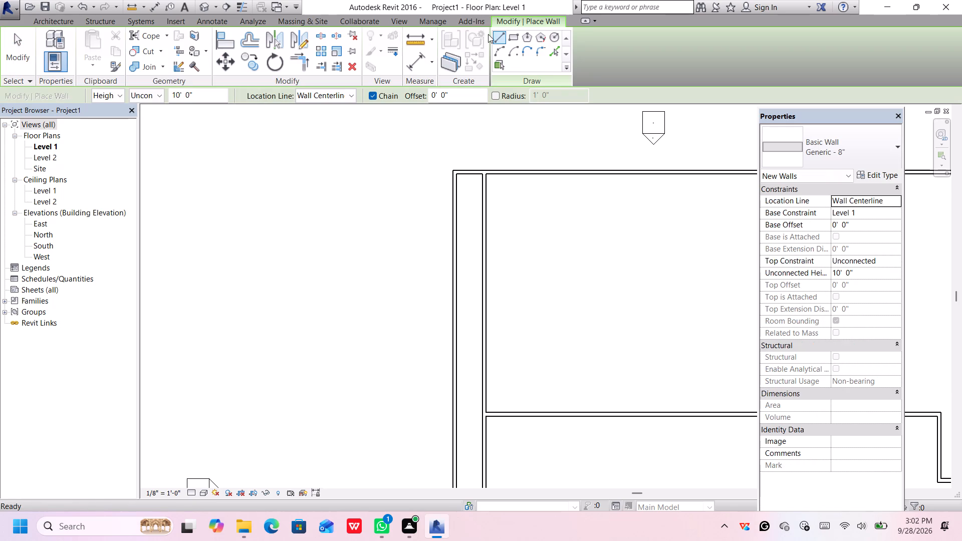
pyautogui.click(501, 36)
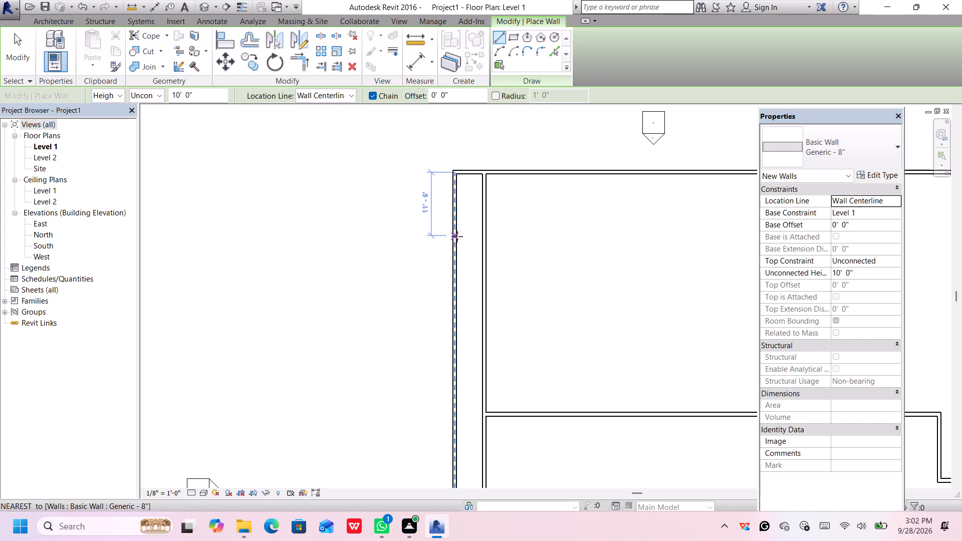
pyautogui.click(456, 236)
pyautogui.click(483, 233)
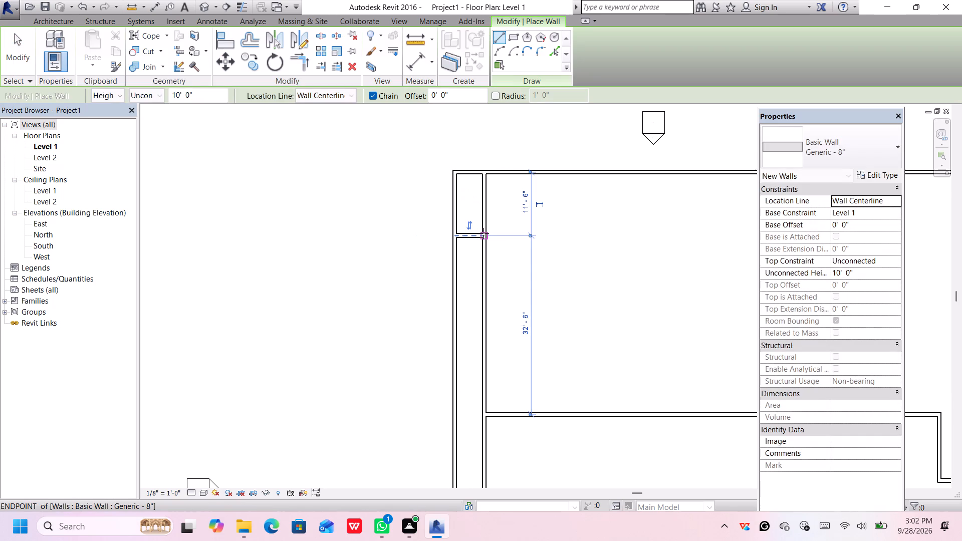
pyautogui.press('Return')
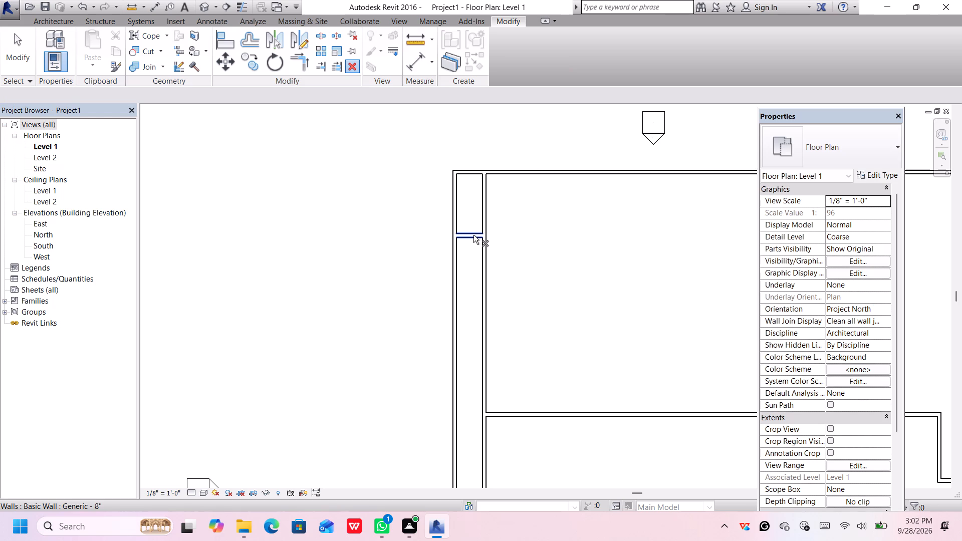
pyautogui.click(473, 235)
pyautogui.click(469, 240)
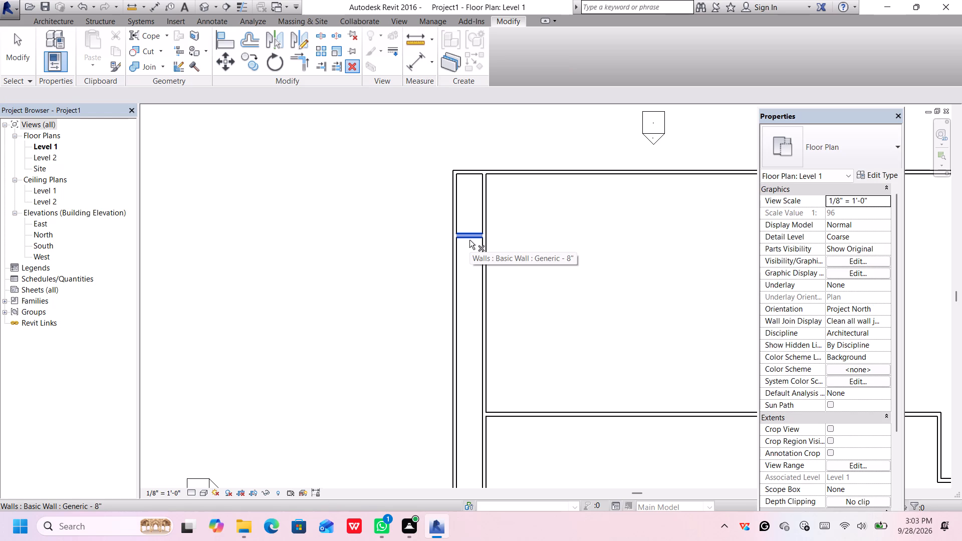
pyautogui.press('Escape')
# Set the short cross wall in the western strip 10' 4" from the north exterior wall.
pyautogui.click(469, 235)
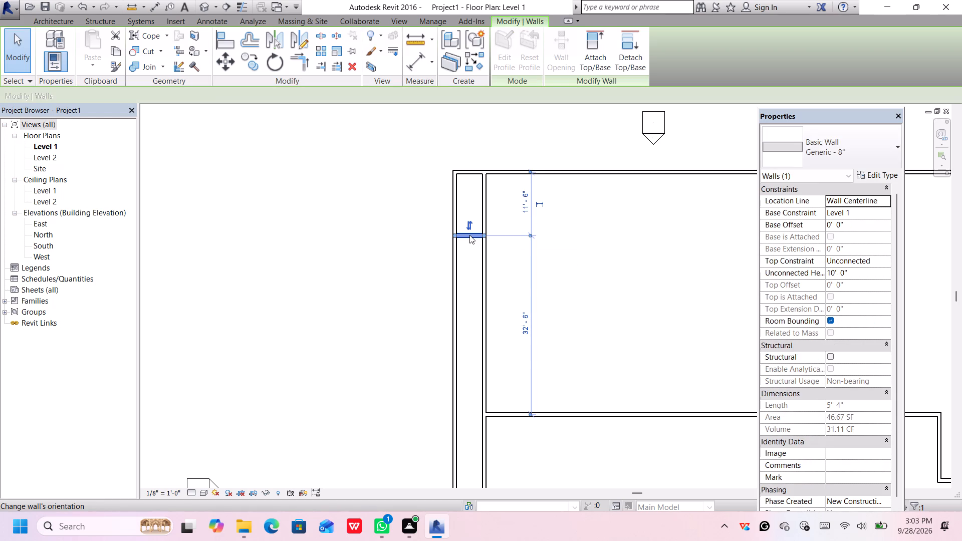
pyautogui.click(527, 208)
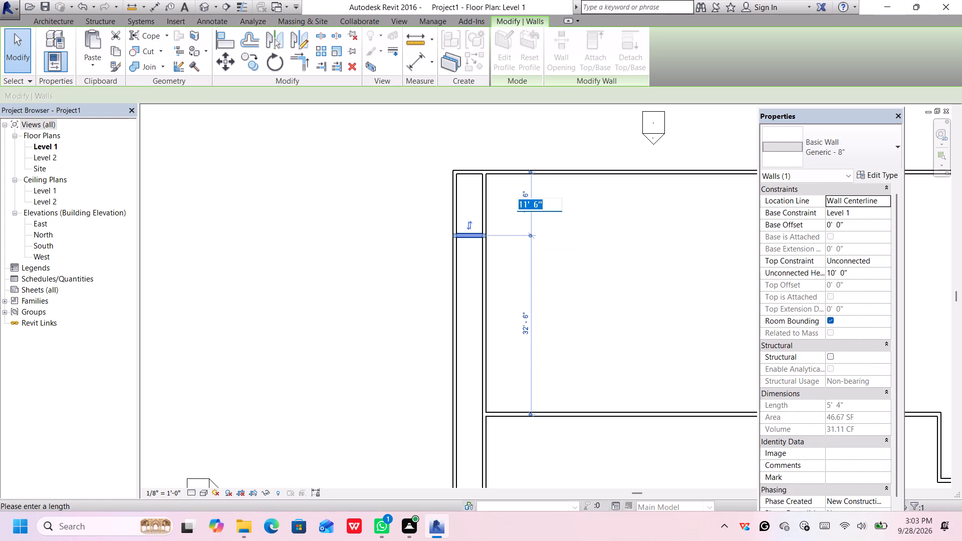
pyautogui.click(525, 202)
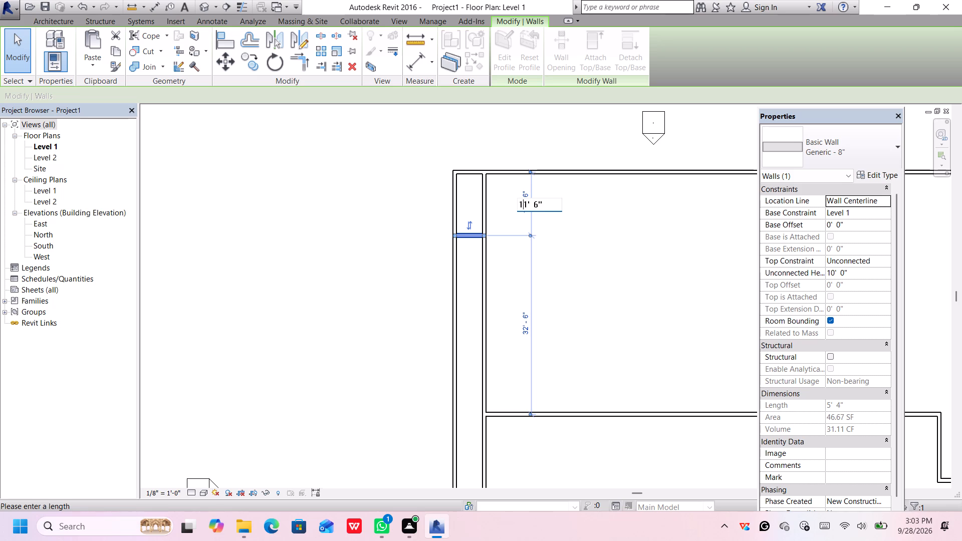
pyautogui.press('Right')
pyautogui.press('BackSpace')
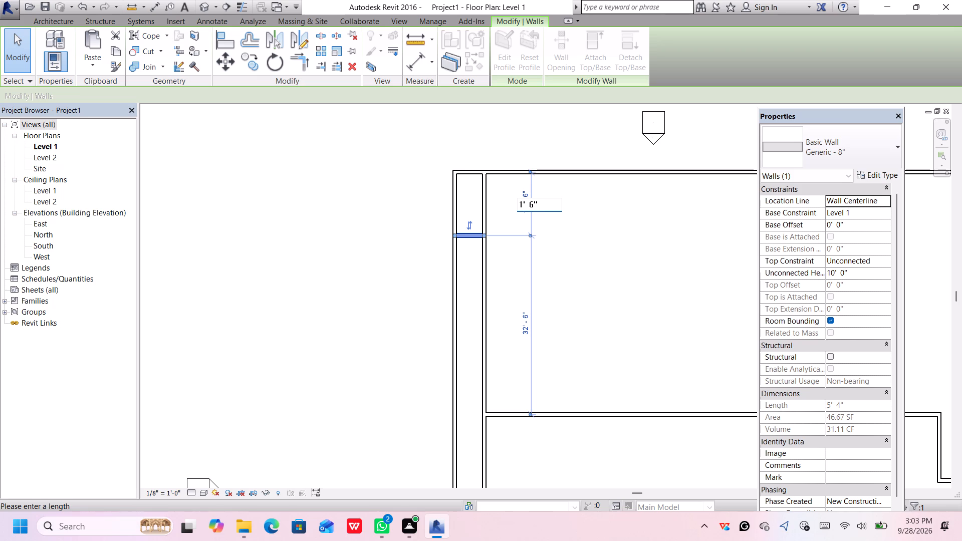
pyautogui.press('0')
pyautogui.press('Right')
pyautogui.press('Right')
pyautogui.press('Right')
pyautogui.press('Right')
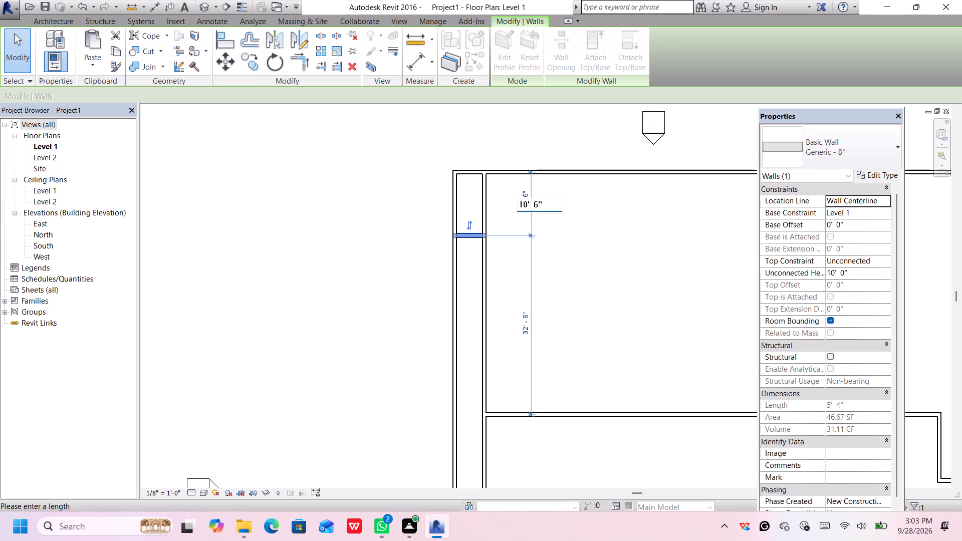
pyautogui.press('BackSpace')
pyautogui.press('4')
pyautogui.press('Return')
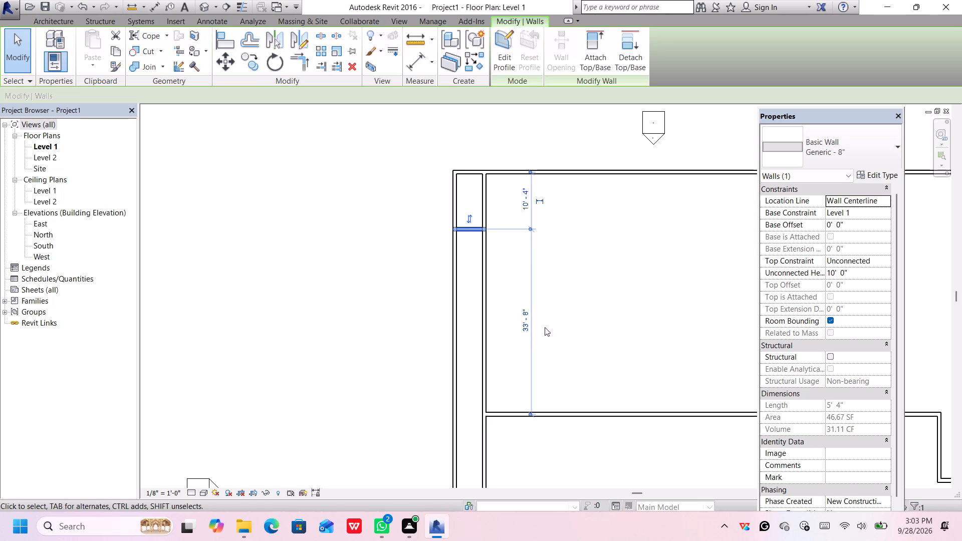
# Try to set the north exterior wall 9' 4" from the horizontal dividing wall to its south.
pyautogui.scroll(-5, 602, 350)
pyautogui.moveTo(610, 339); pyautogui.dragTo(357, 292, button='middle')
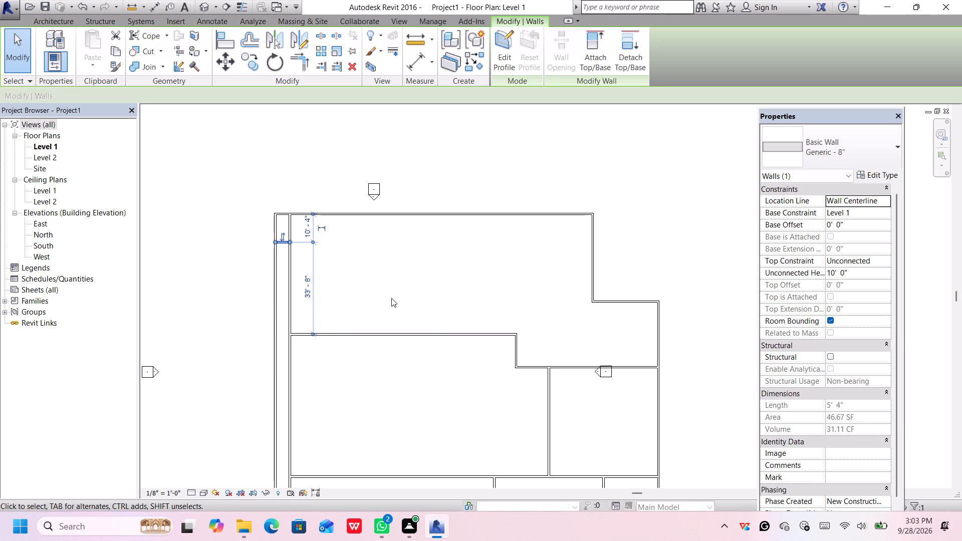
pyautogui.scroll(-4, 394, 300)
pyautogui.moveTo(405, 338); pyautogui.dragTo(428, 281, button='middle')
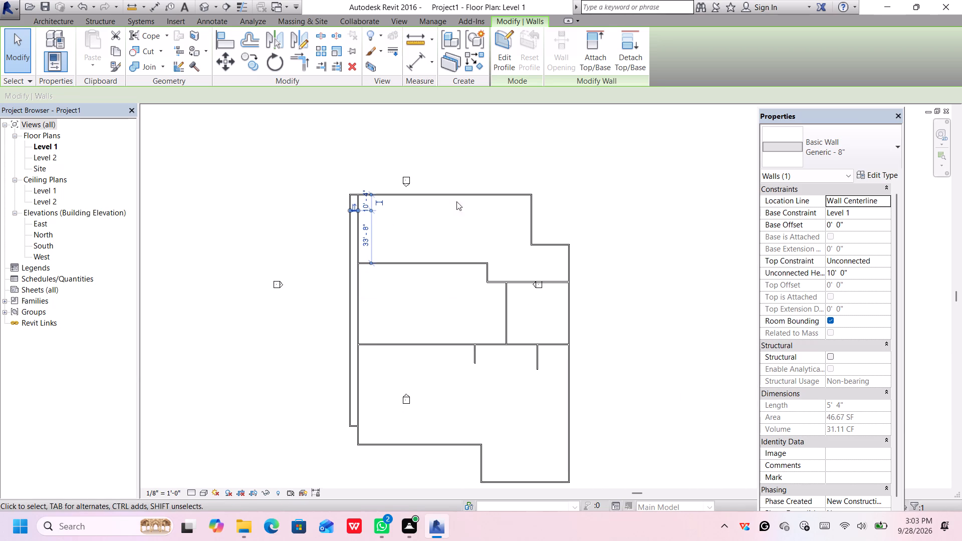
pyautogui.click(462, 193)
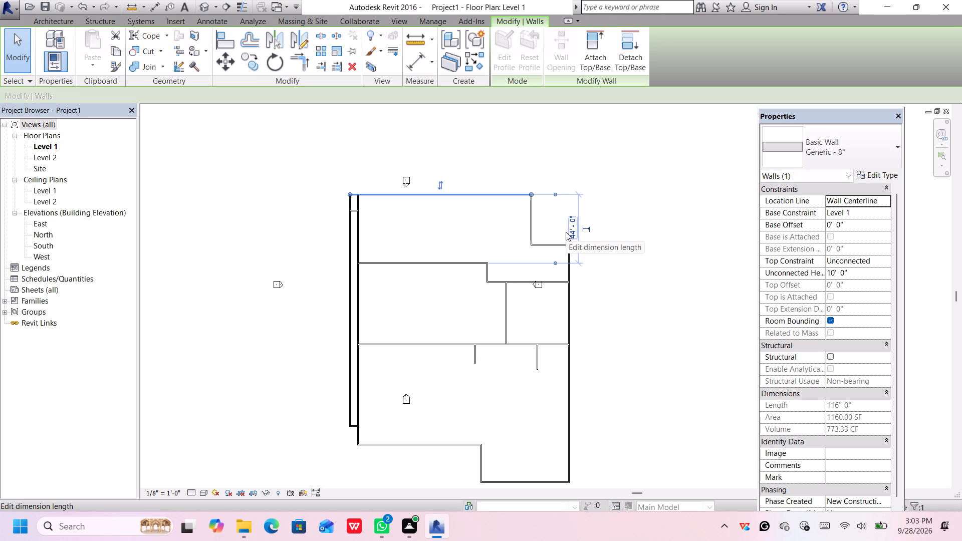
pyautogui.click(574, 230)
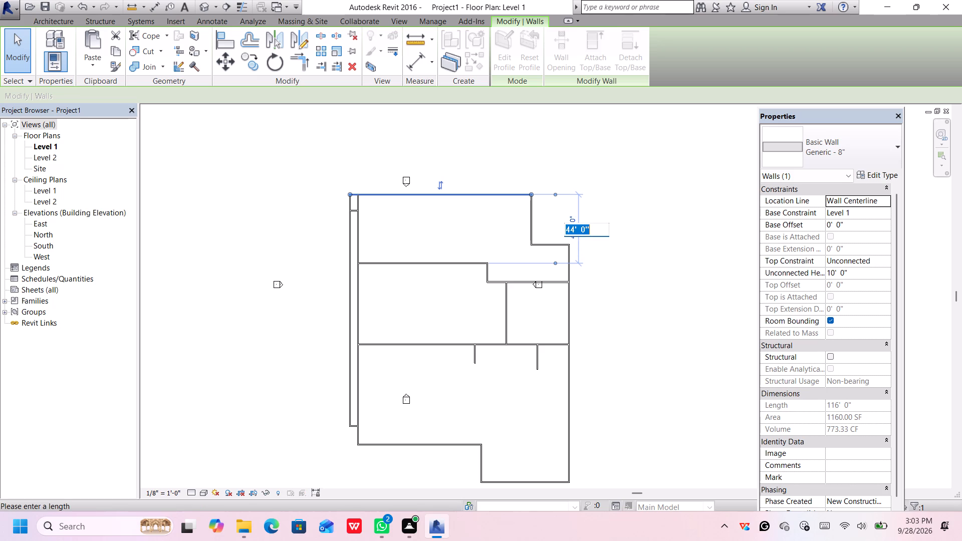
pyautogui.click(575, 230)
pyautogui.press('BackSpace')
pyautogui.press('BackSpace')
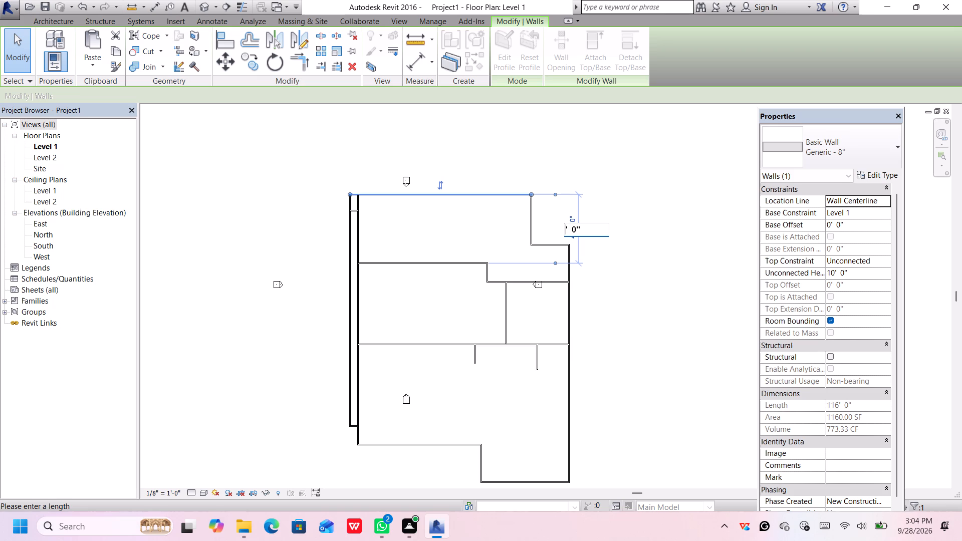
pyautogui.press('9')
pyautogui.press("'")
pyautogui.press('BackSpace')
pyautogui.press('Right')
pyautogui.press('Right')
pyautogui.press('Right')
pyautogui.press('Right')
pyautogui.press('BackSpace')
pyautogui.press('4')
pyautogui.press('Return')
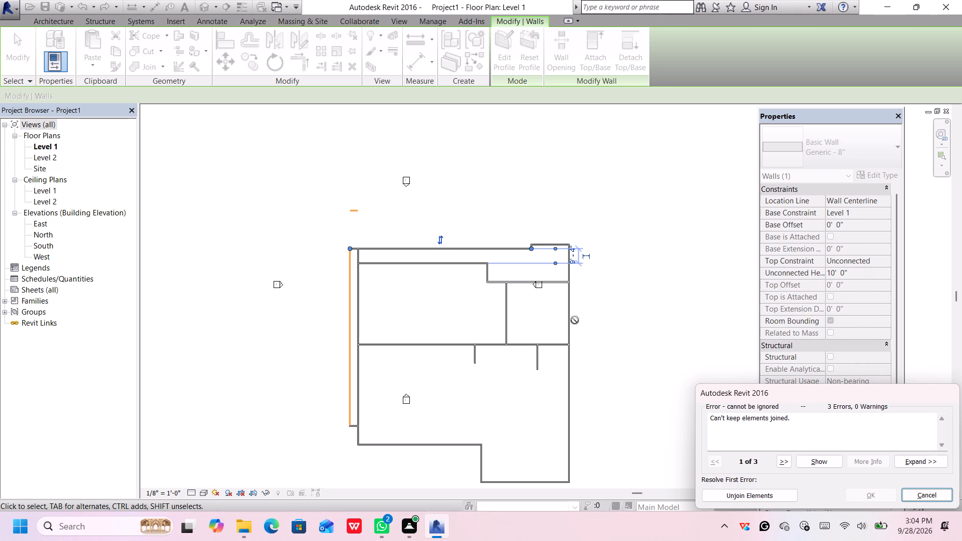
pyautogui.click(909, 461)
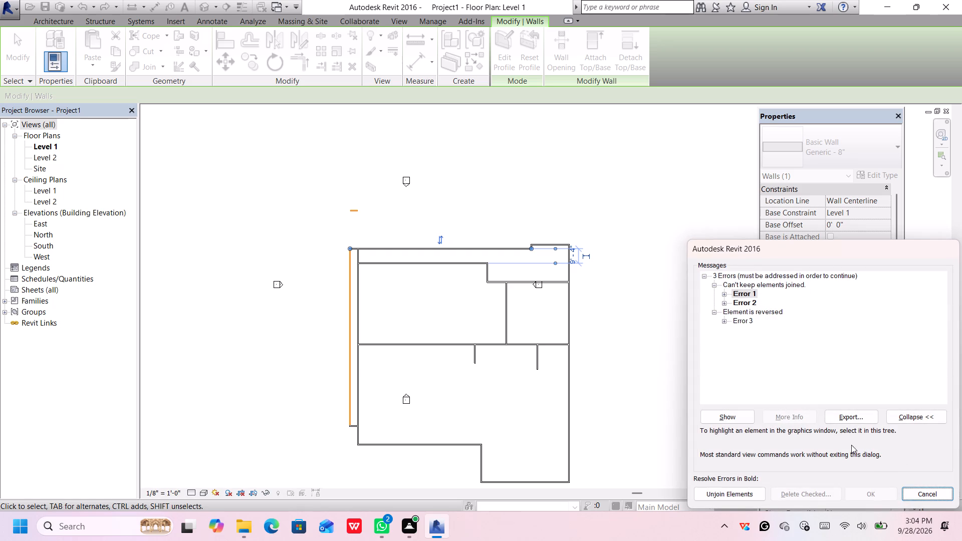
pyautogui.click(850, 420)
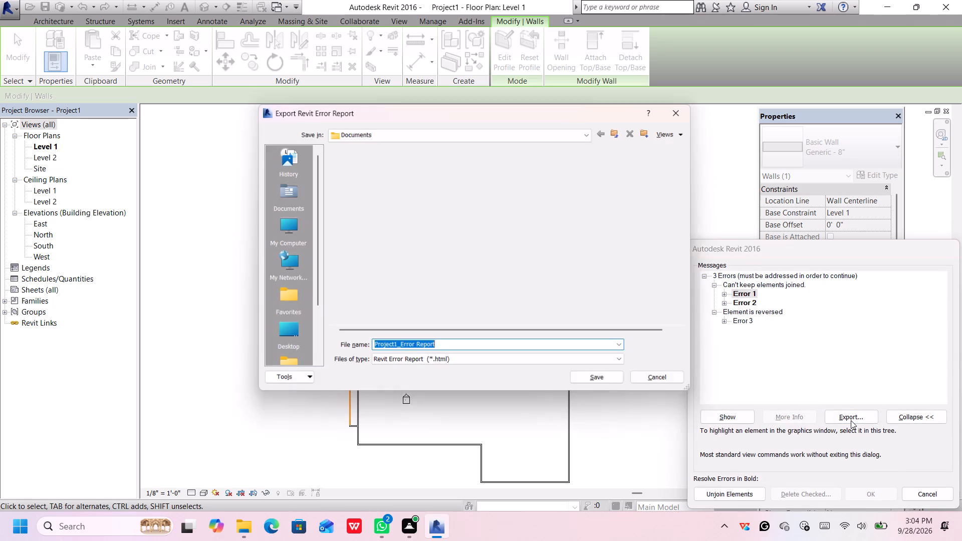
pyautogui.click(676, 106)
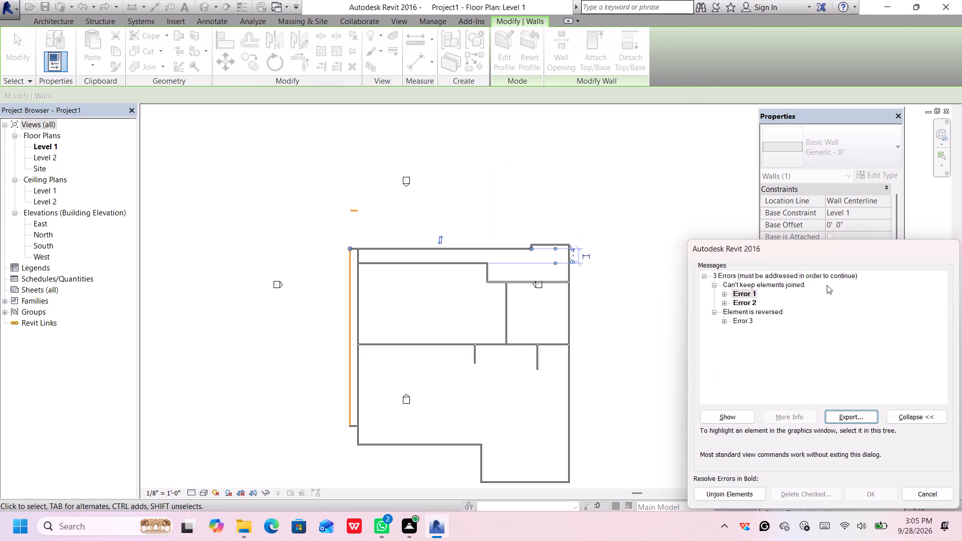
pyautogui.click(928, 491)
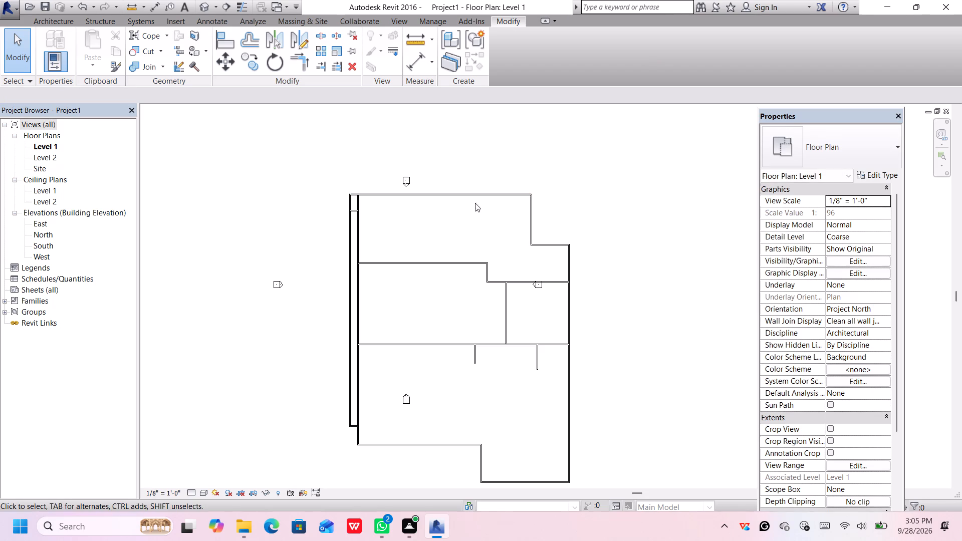
# Set the northernmost horizontal dividing wall, east of the western strip, 9' 4" from the north exterior wall.
pyautogui.scroll(3, 502, 198)
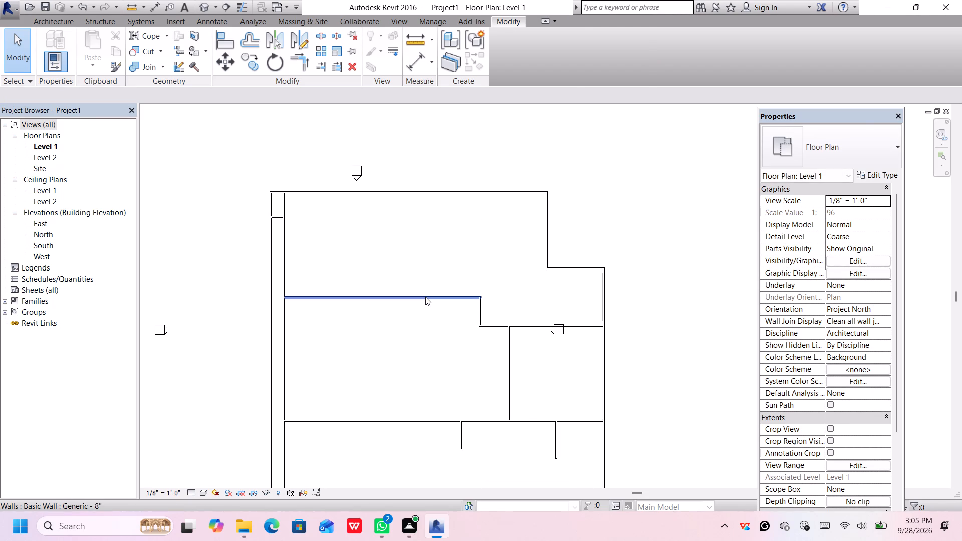
pyautogui.click(425, 297)
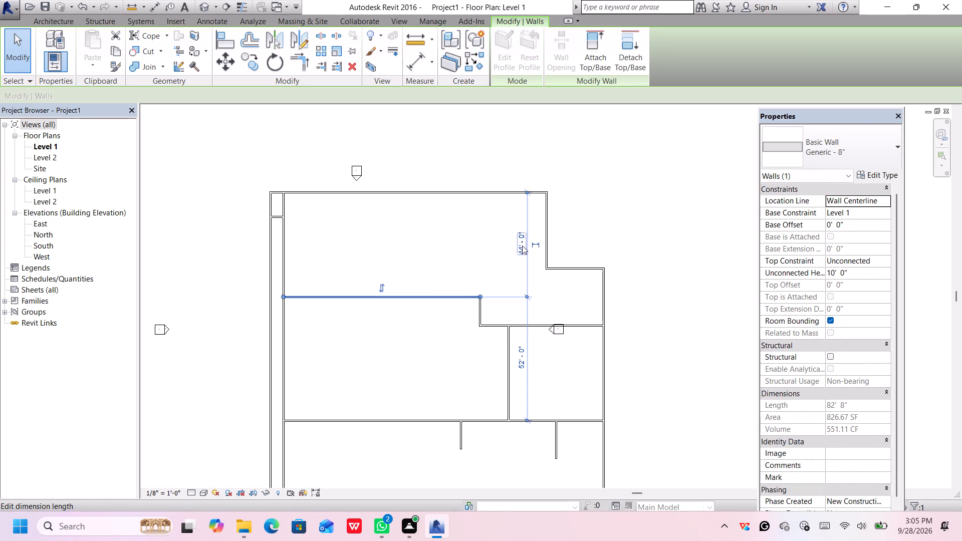
pyautogui.click(522, 245)
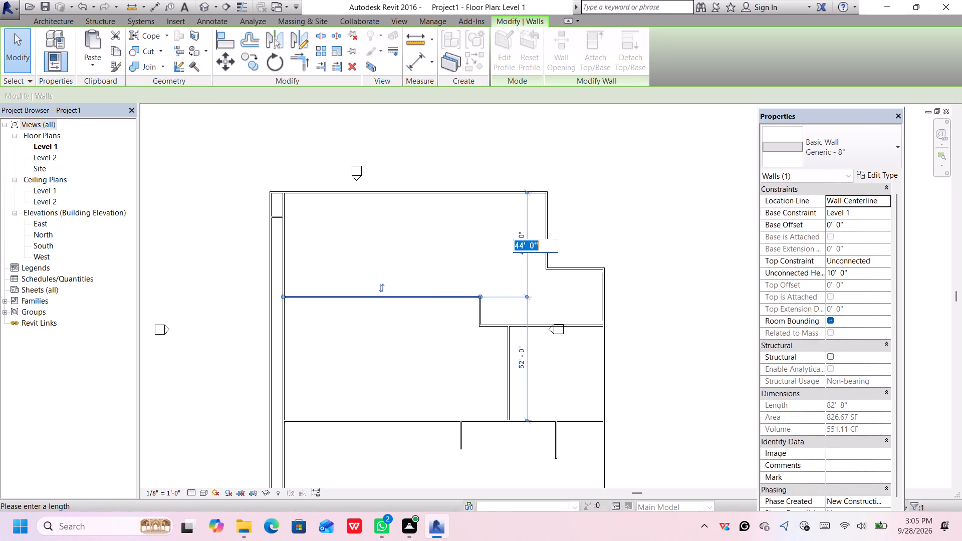
pyautogui.click(522, 247)
pyautogui.press('BackSpace')
pyautogui.press('BackSpace')
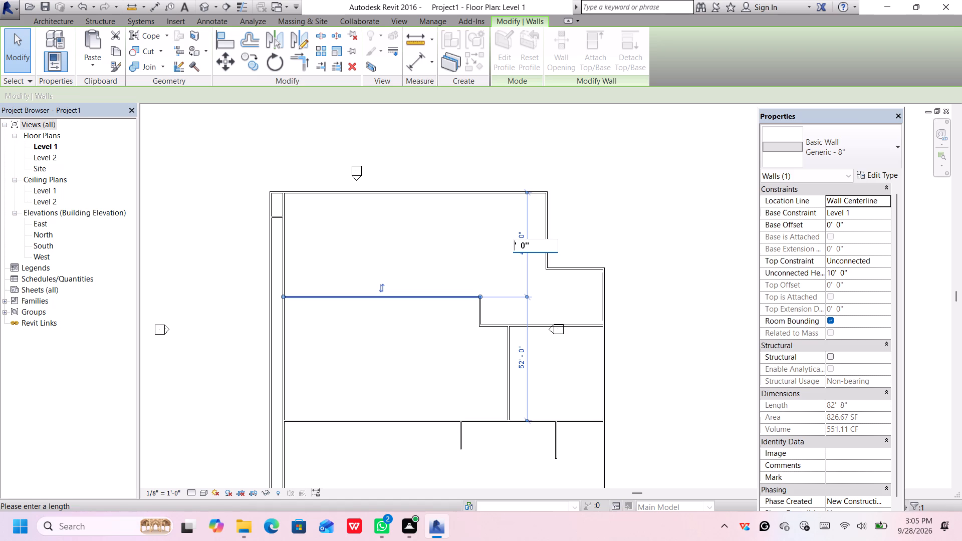
pyautogui.press('9')
pyautogui.press('Right')
pyautogui.press('Right')
pyautogui.press('Right')
pyautogui.press('Right')
pyautogui.press('BackSpace')
pyautogui.press('4')
pyautogui.press('Return')
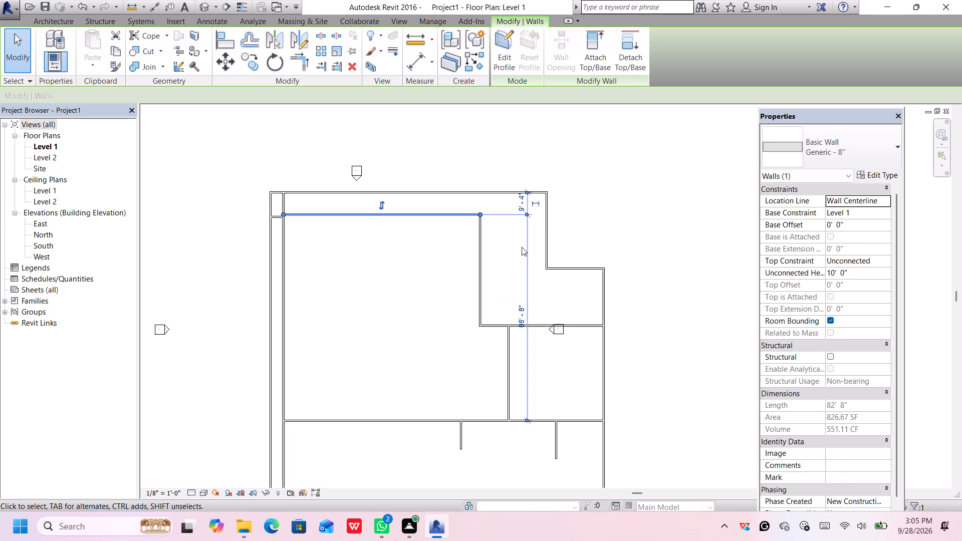
pyautogui.scroll(2, 522, 246)
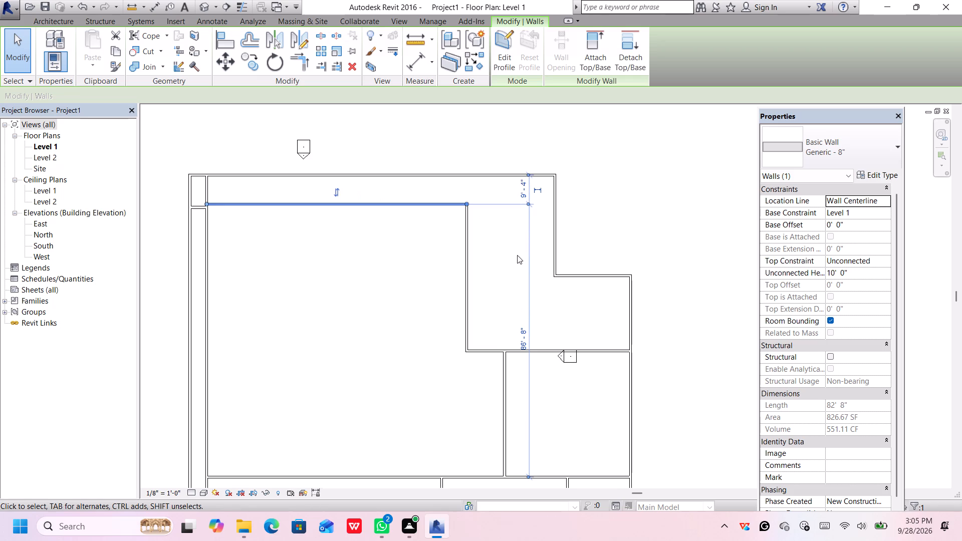
pyautogui.scroll(-3, 507, 274)
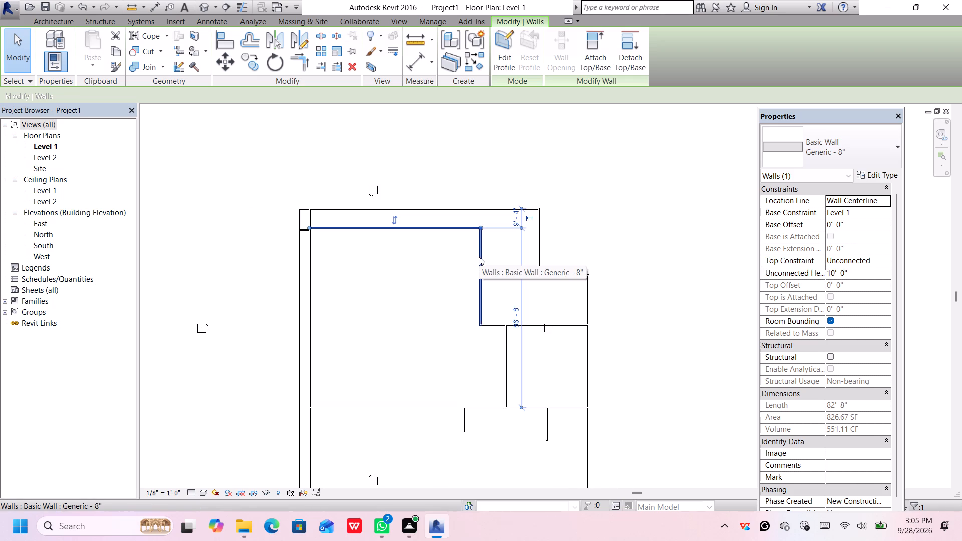
pyautogui.scroll(1, 479, 257)
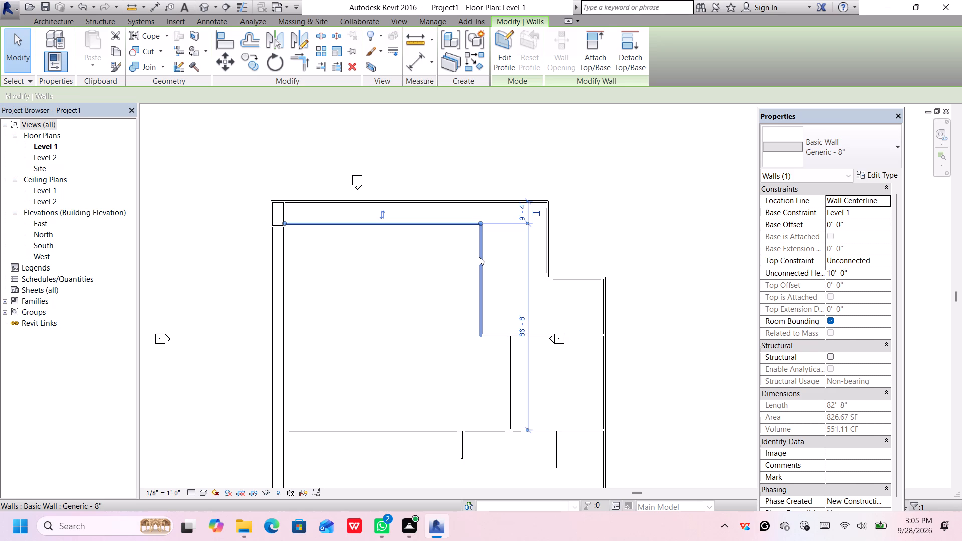
pyautogui.press('Escape')
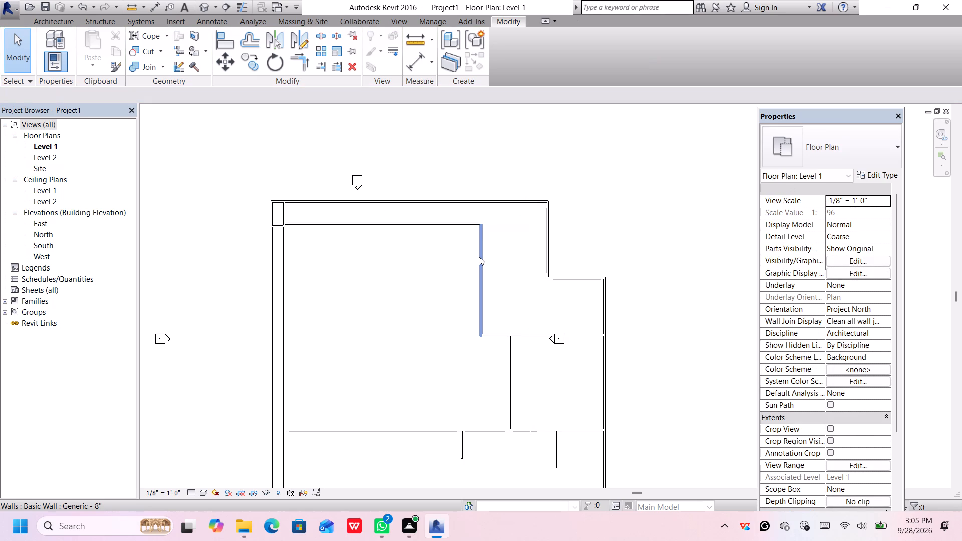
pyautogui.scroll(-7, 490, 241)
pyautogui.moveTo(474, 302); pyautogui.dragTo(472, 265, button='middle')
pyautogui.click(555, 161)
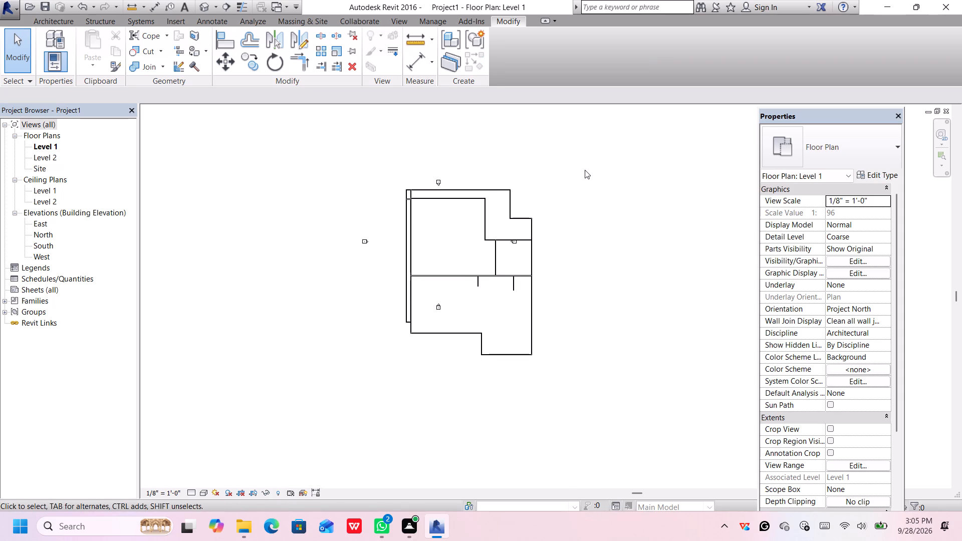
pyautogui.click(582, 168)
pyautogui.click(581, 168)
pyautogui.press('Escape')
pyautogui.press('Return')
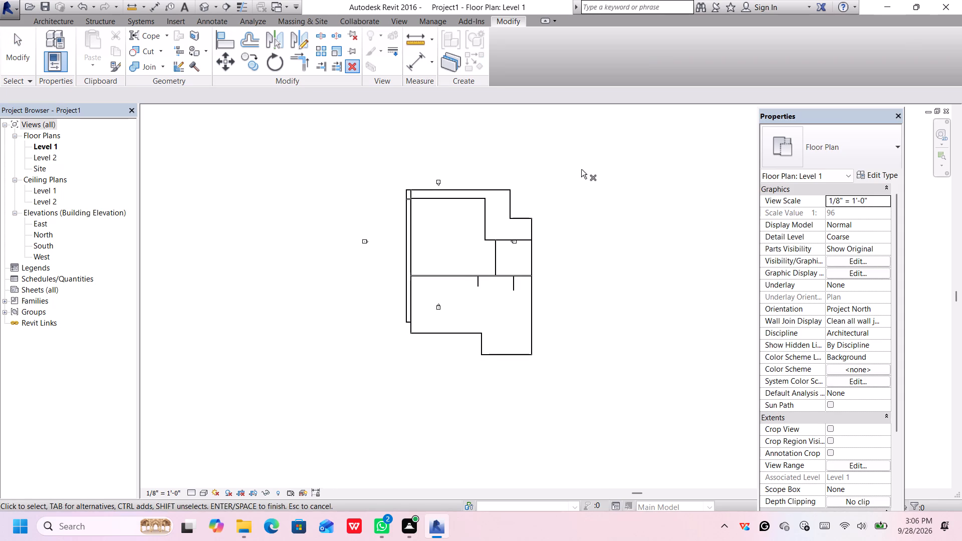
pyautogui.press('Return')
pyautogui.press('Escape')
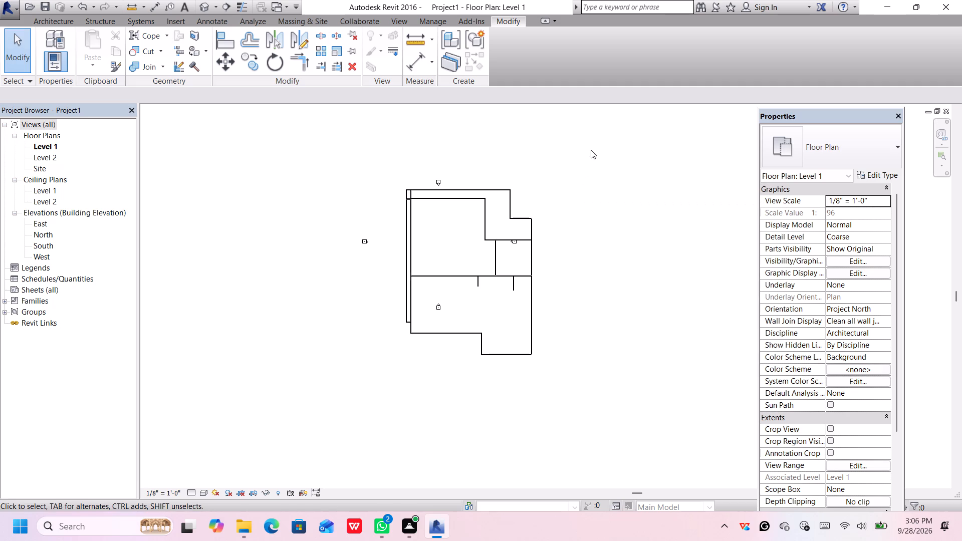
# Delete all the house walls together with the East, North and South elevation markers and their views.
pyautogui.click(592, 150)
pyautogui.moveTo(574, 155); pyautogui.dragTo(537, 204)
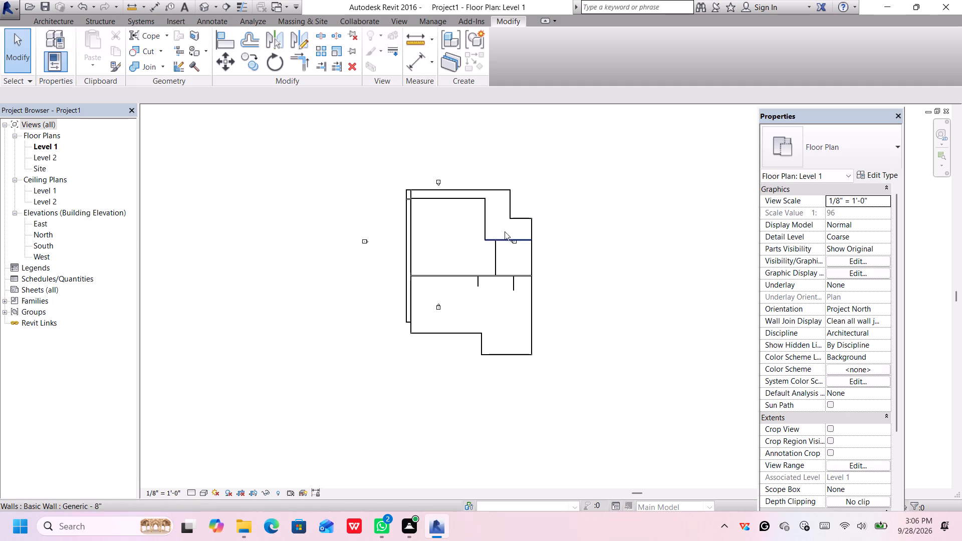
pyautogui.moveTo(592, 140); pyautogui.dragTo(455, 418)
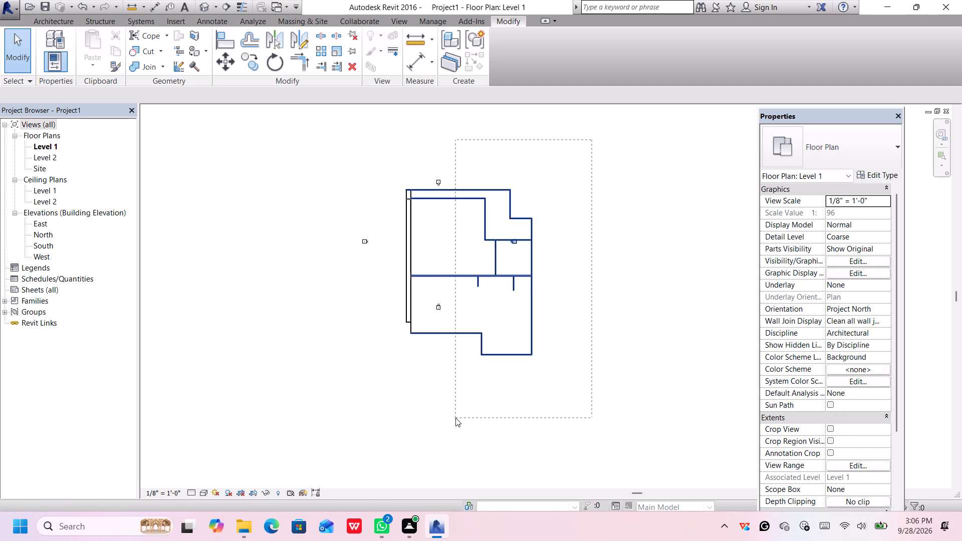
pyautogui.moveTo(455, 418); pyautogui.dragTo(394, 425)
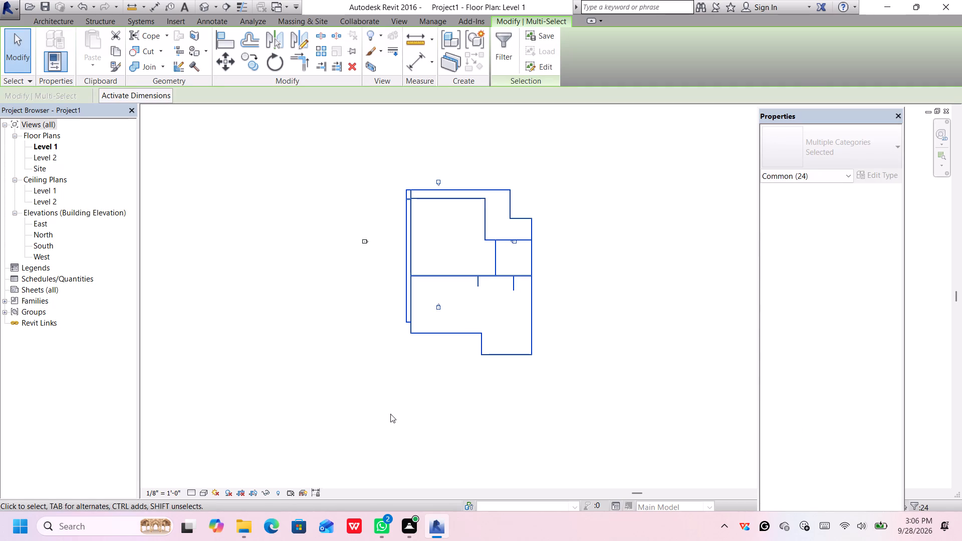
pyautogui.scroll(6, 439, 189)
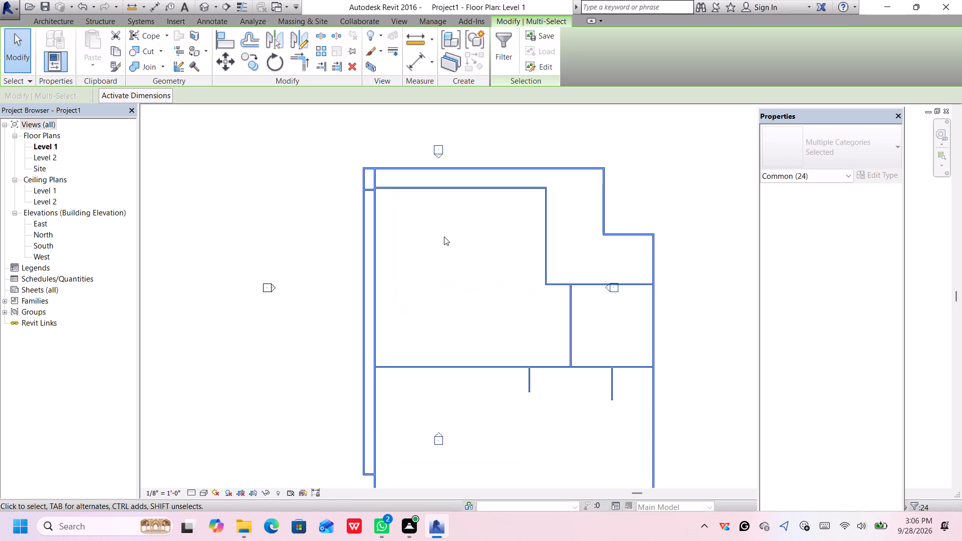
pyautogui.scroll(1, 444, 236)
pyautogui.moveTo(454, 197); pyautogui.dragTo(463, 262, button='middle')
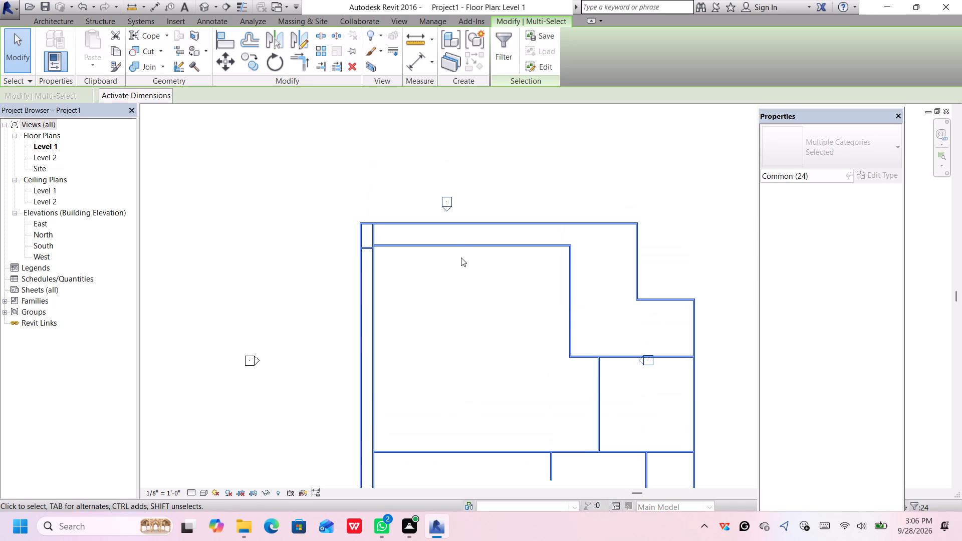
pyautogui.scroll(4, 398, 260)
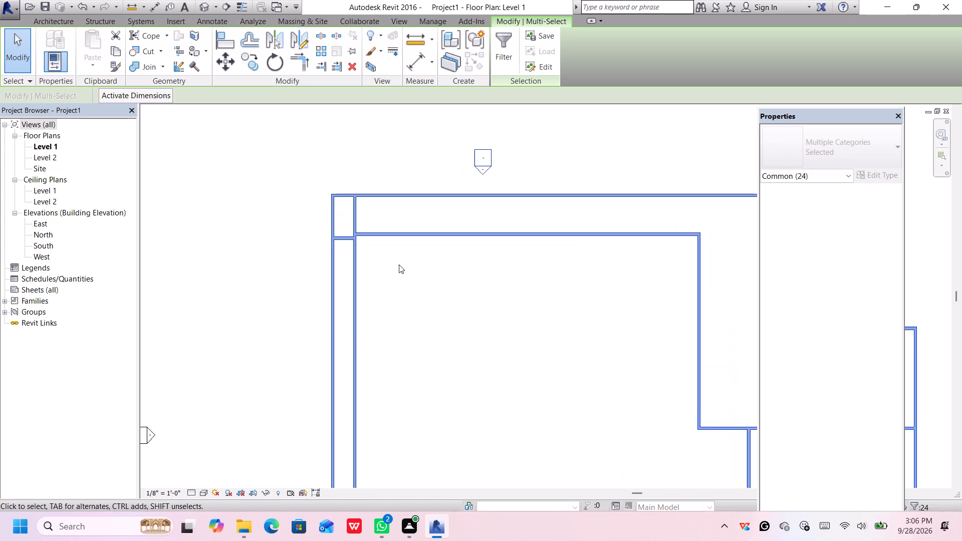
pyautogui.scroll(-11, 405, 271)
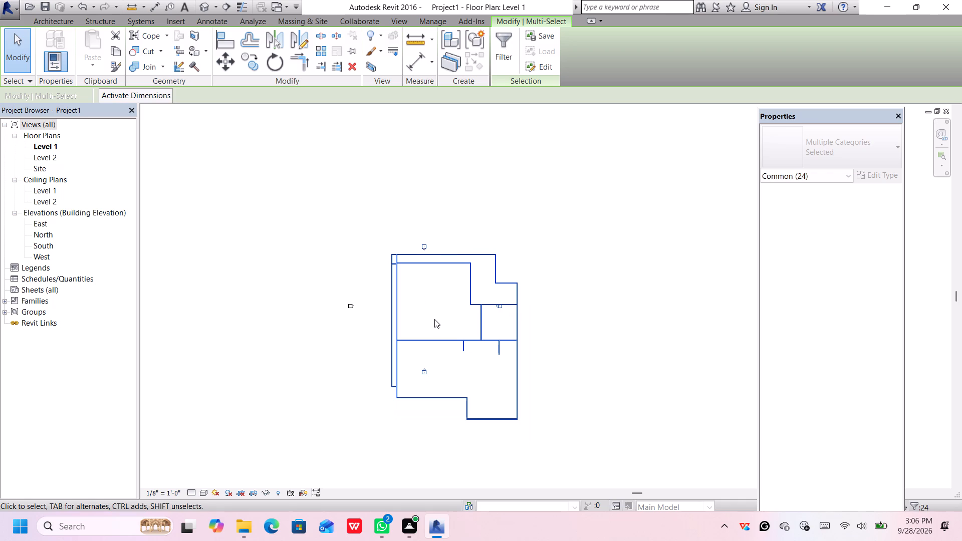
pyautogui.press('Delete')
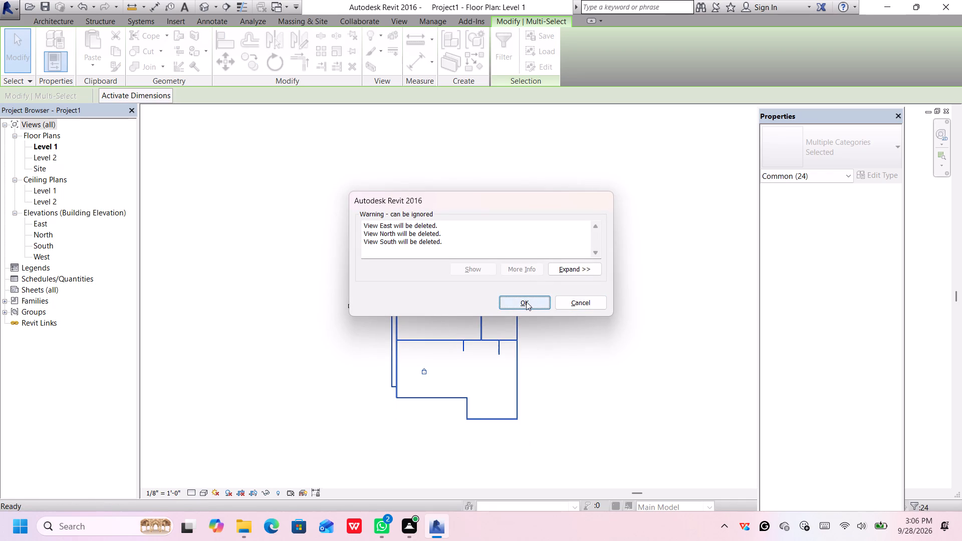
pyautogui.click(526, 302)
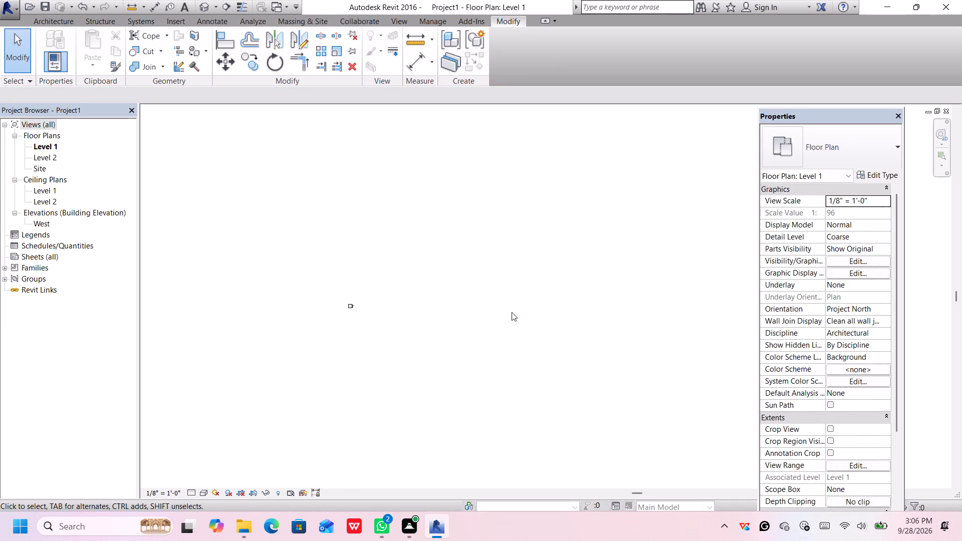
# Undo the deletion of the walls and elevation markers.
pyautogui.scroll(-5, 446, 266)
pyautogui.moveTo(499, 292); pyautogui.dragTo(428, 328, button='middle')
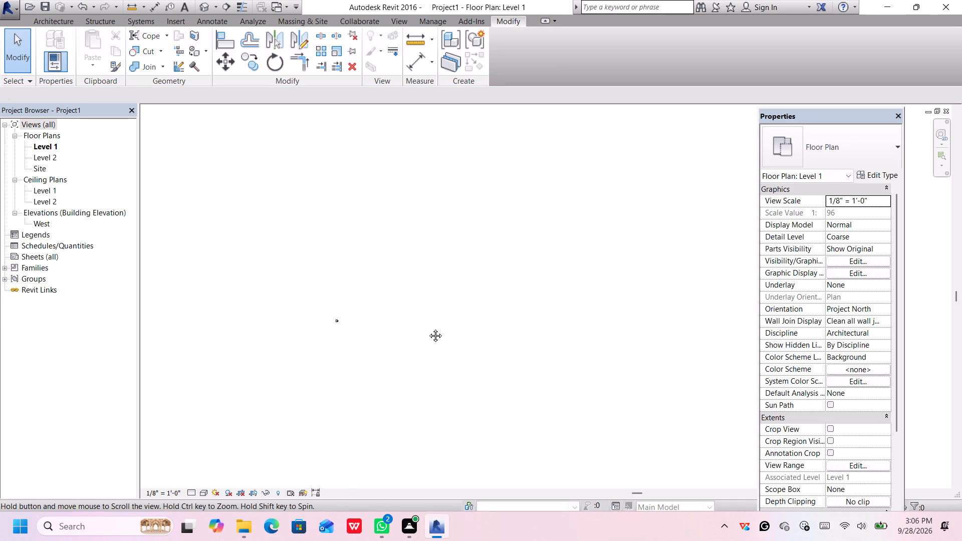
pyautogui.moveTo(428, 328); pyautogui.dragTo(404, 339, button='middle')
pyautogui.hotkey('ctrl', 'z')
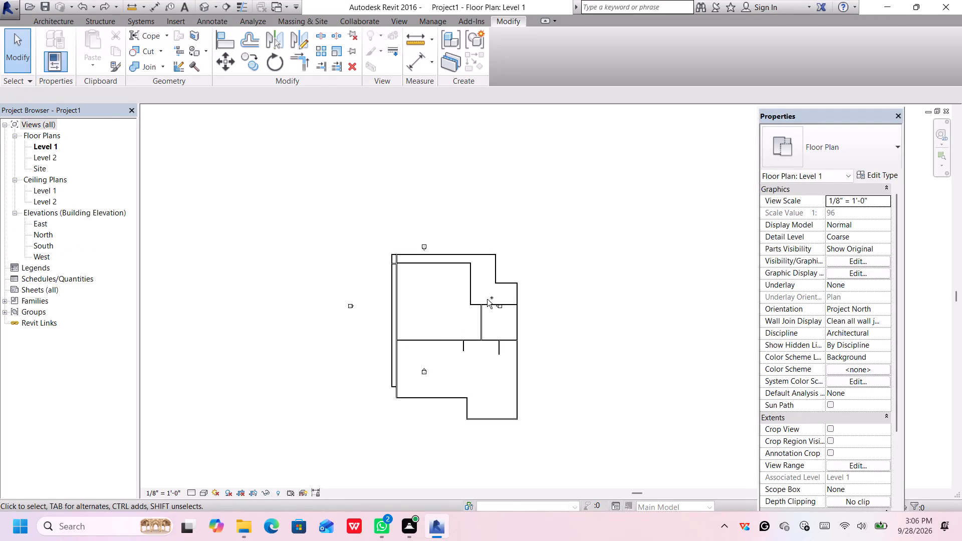
# Delete the north exterior wall, the northernmost horizontal dividing wall and the vertical wall running south from its east end.
pyautogui.click(512, 252)
pyautogui.click(476, 247)
pyautogui.moveTo(492, 238); pyautogui.dragTo(455, 291)
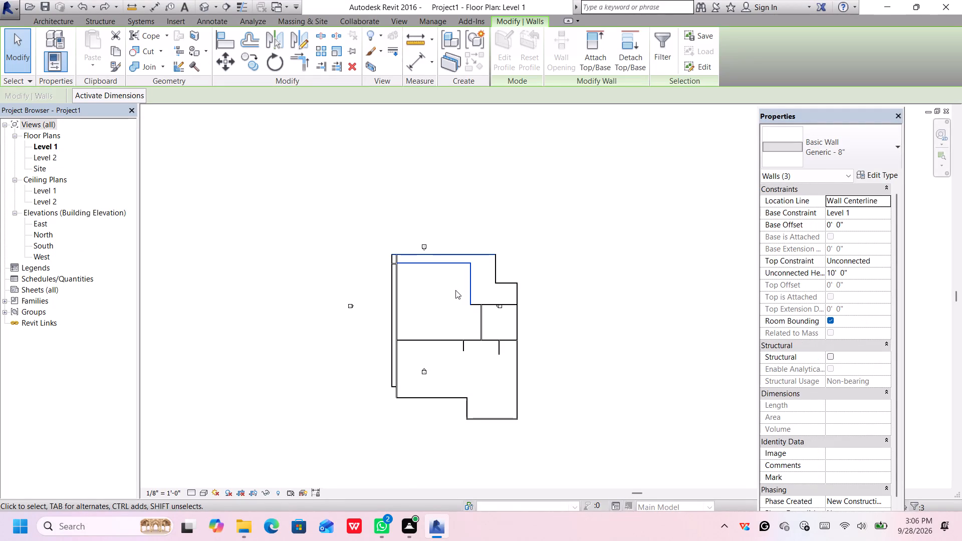
pyautogui.press('Delete')
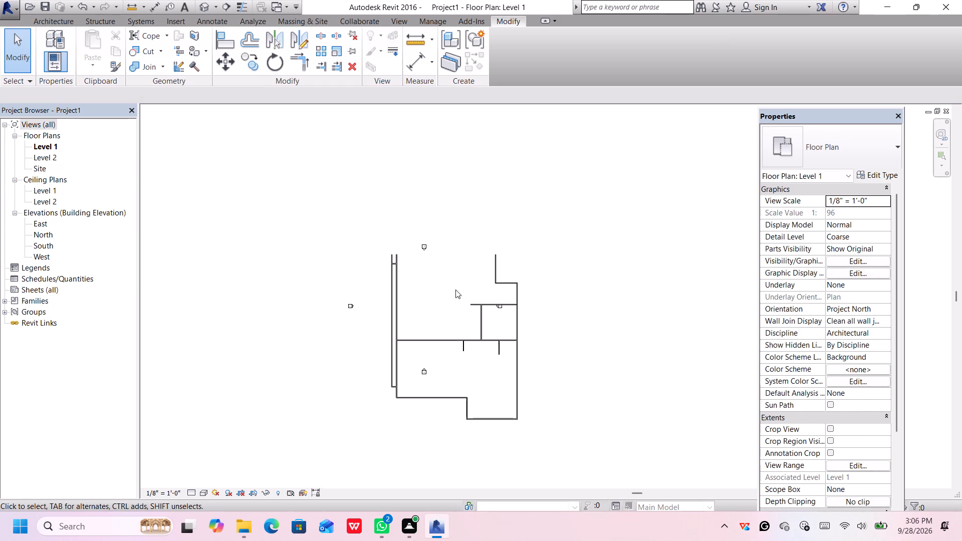
# Delete the north and west walls of the room beside the east exterior wall, north of the long middle dividing wall.
pyautogui.scroll(1, 432, 287)
pyautogui.click(525, 243)
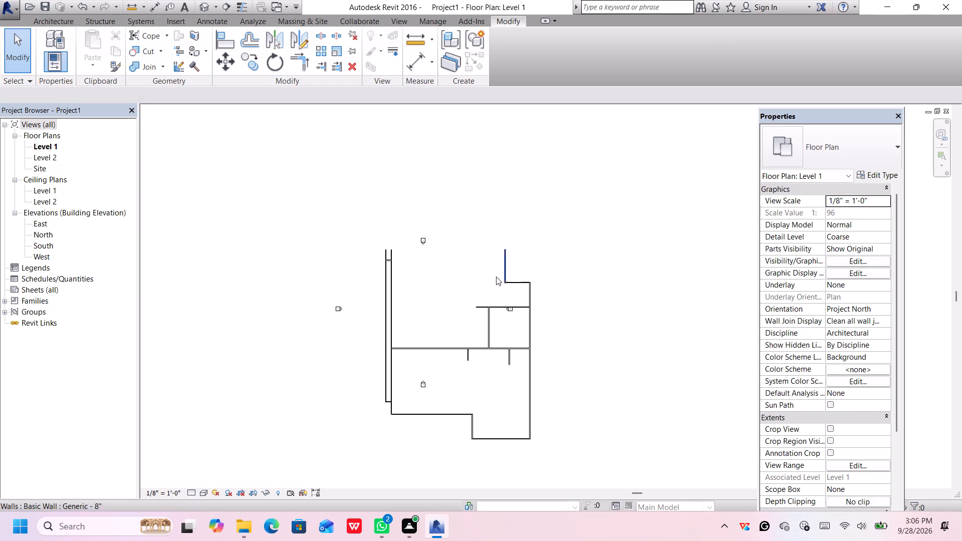
pyautogui.moveTo(535, 244); pyautogui.dragTo(461, 288)
pyautogui.moveTo(492, 297); pyautogui.dragTo(489, 307)
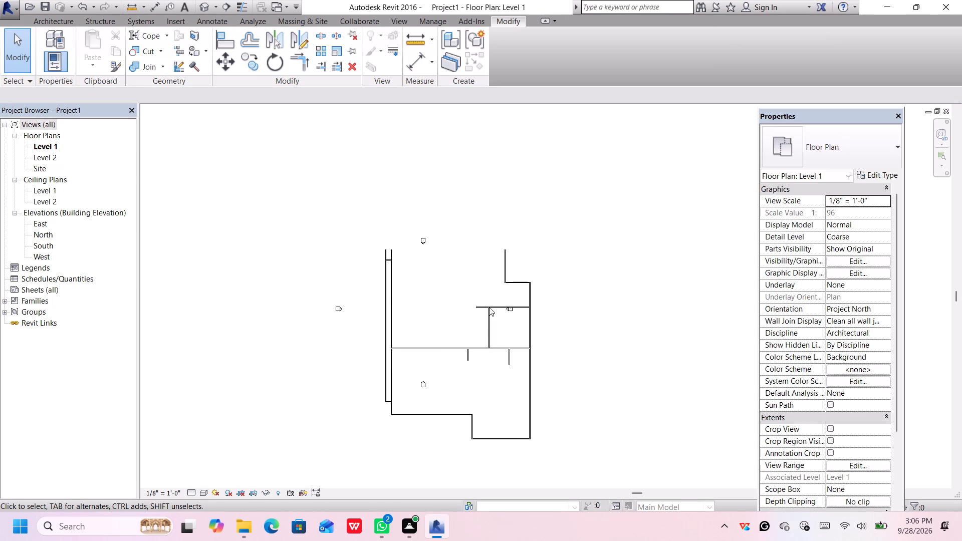
pyautogui.moveTo(489, 307); pyautogui.dragTo(473, 346)
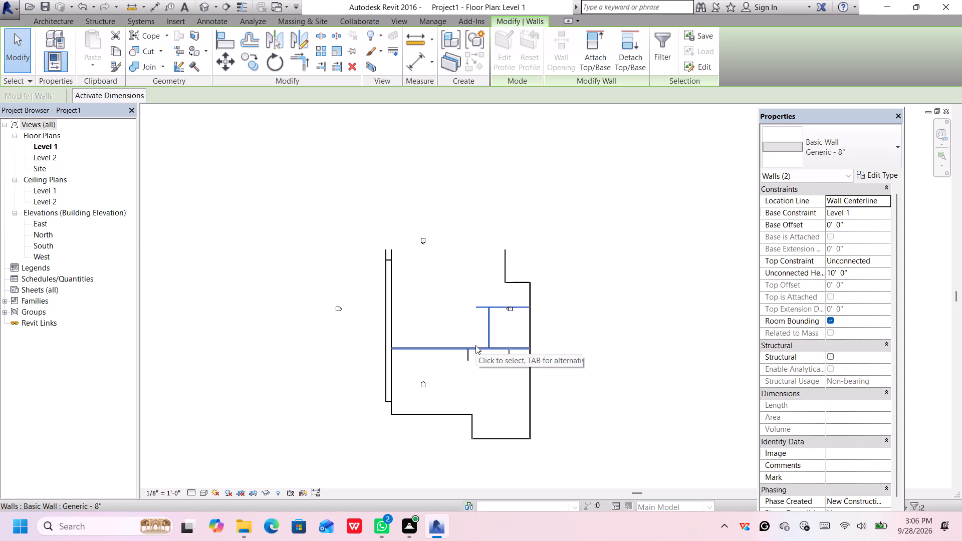
pyautogui.press('Delete')
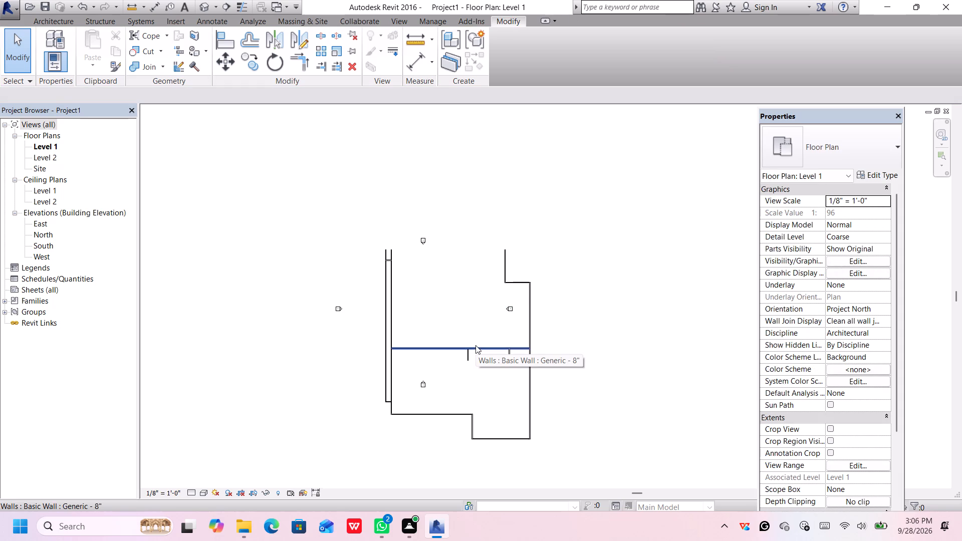
# Delete the two stepped exterior walls at the northeast corner and the east exterior wall.
pyautogui.click(506, 278)
pyautogui.click(517, 283)
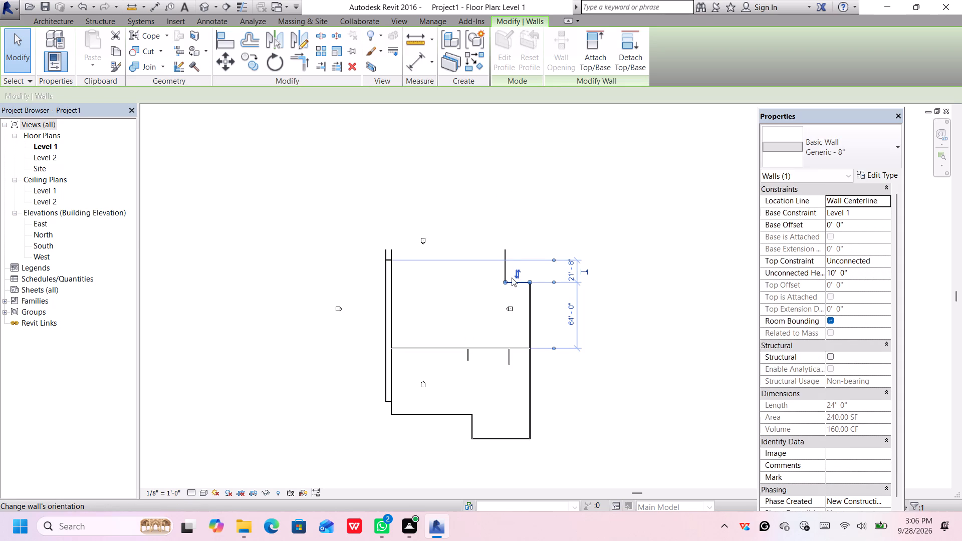
pyautogui.click(505, 267)
pyautogui.moveTo(555, 234); pyautogui.dragTo(492, 295)
pyautogui.press('Delete')
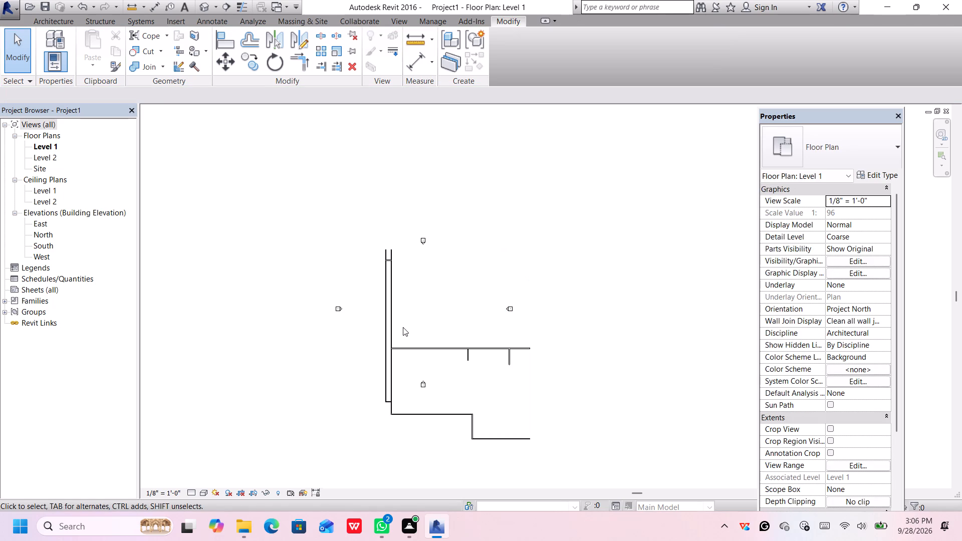
# Delete the long middle horizontal dividing wall and the two short stub walls on its south side.
pyautogui.moveTo(411, 317); pyautogui.dragTo(412, 335)
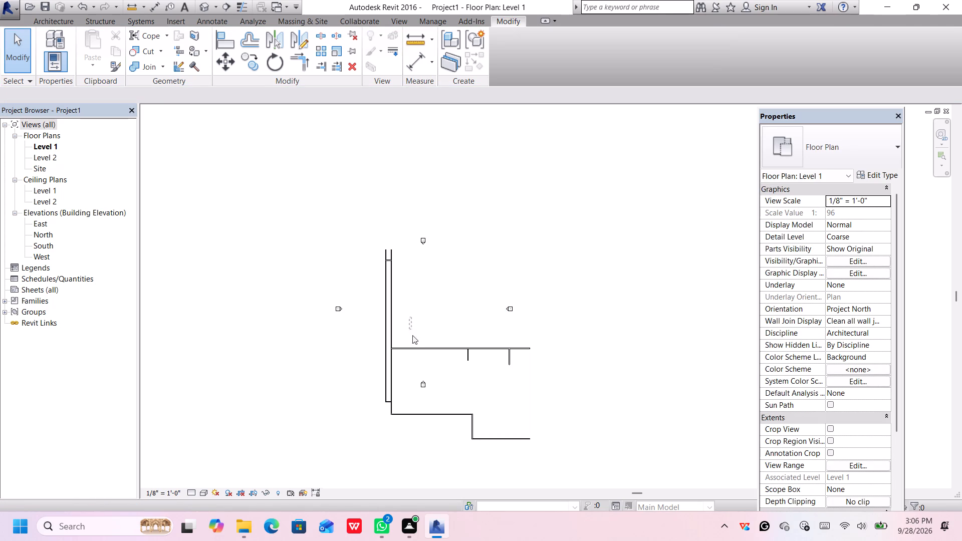
pyautogui.moveTo(412, 335); pyautogui.dragTo(473, 369)
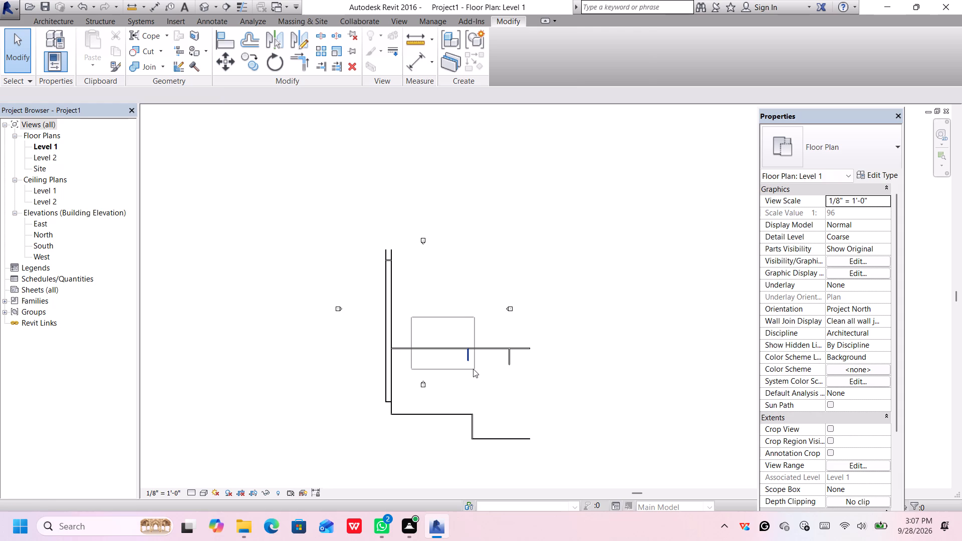
pyautogui.moveTo(473, 369); pyautogui.dragTo(473, 368)
pyautogui.press('Delete')
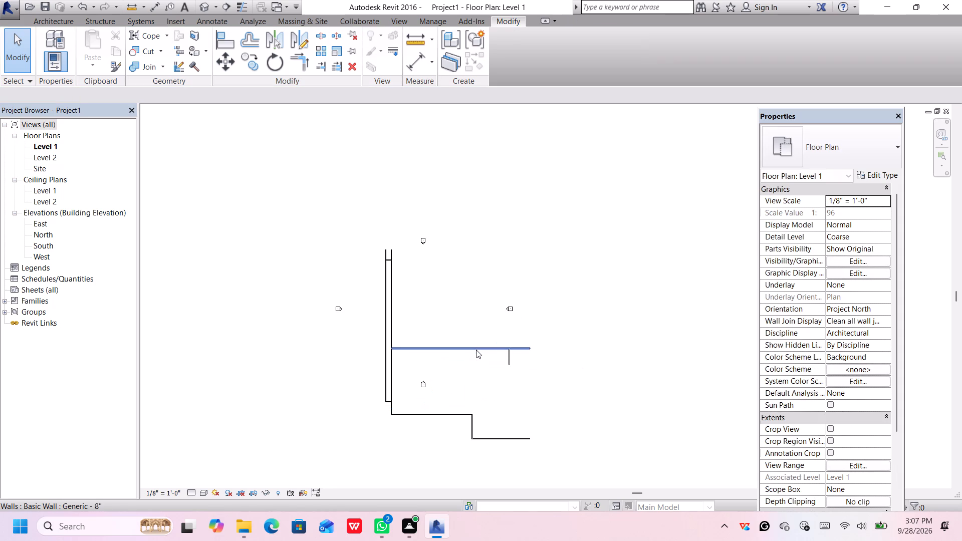
pyautogui.click(476, 350)
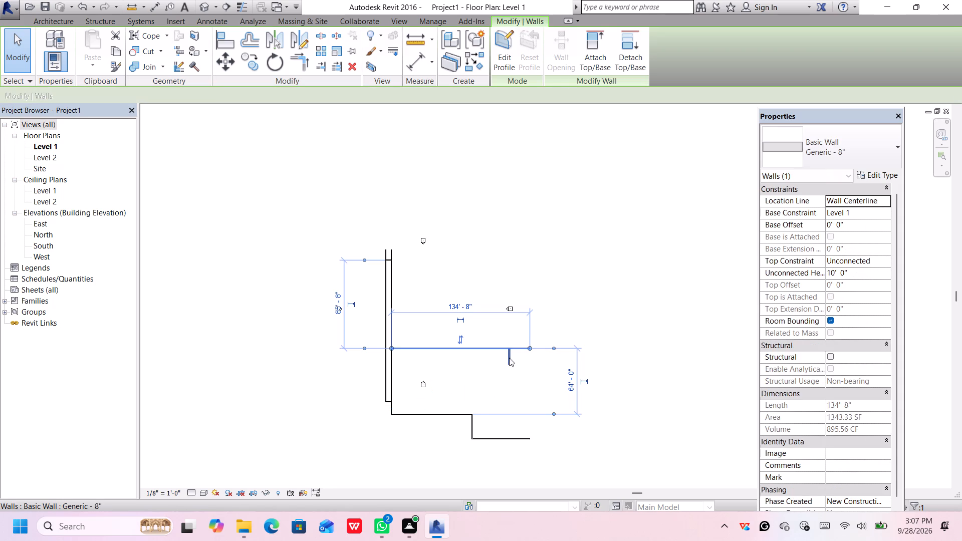
pyautogui.click(509, 358)
pyautogui.click(486, 344)
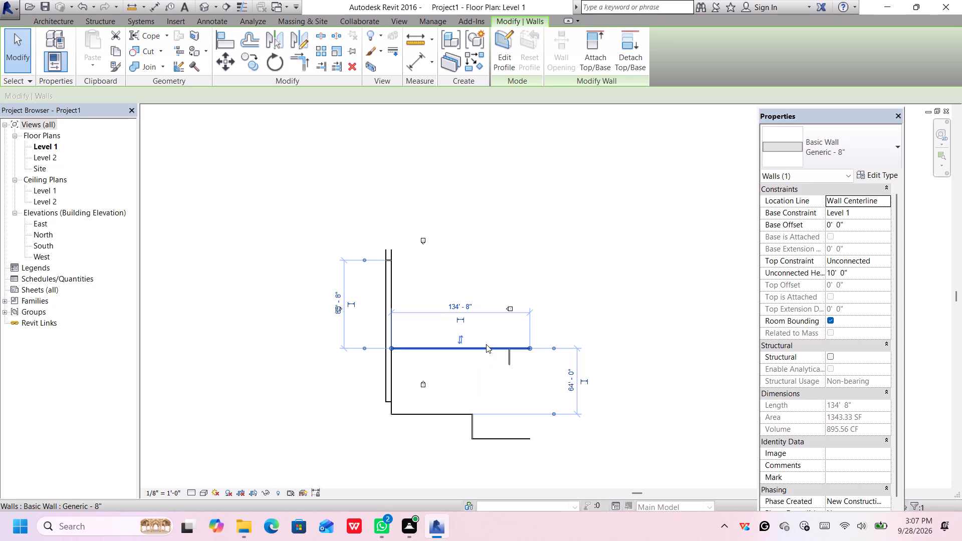
pyautogui.press('Delete')
pyautogui.click(509, 357)
pyautogui.press('Delete')
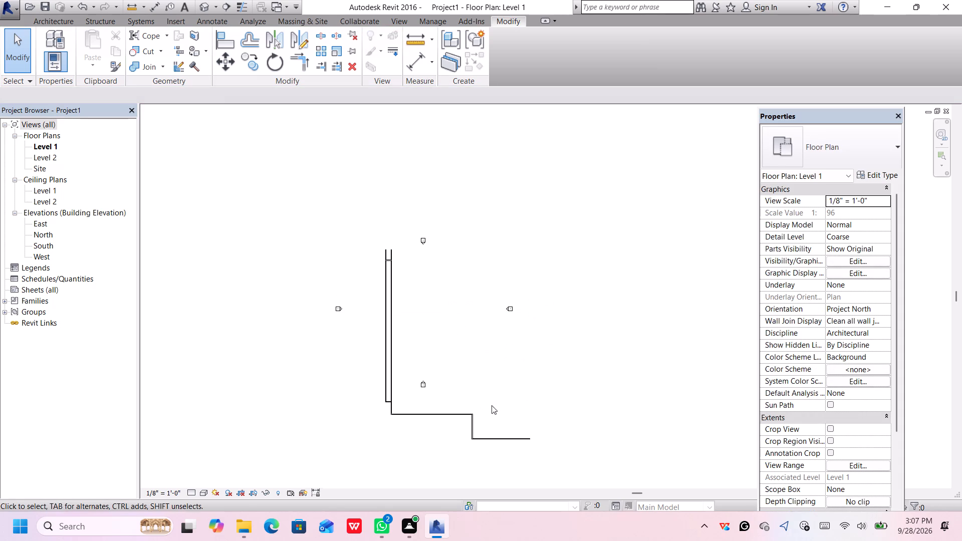
# Delete the three stepped exterior walls along the south side of the house.
pyautogui.click(457, 412)
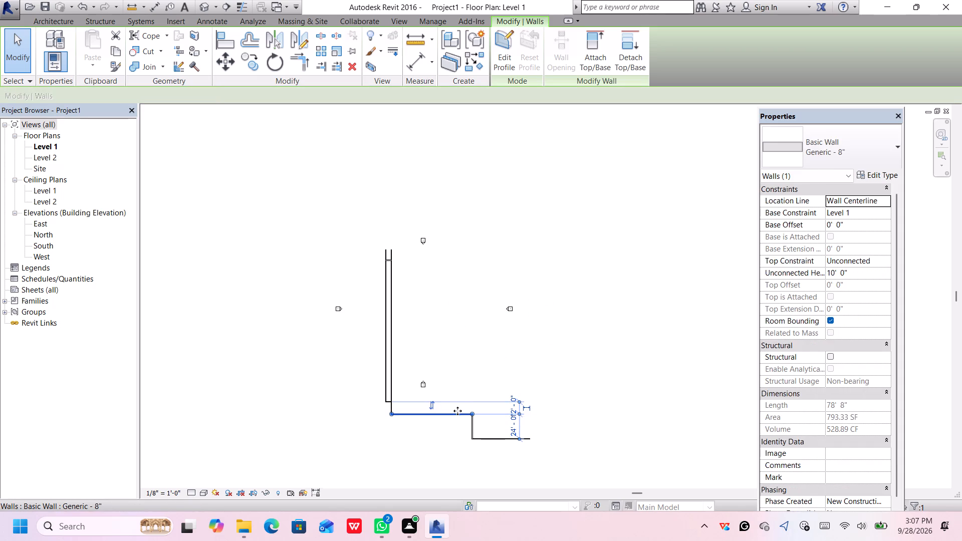
pyautogui.press('Delete')
pyautogui.click(470, 423)
pyautogui.press('Delete')
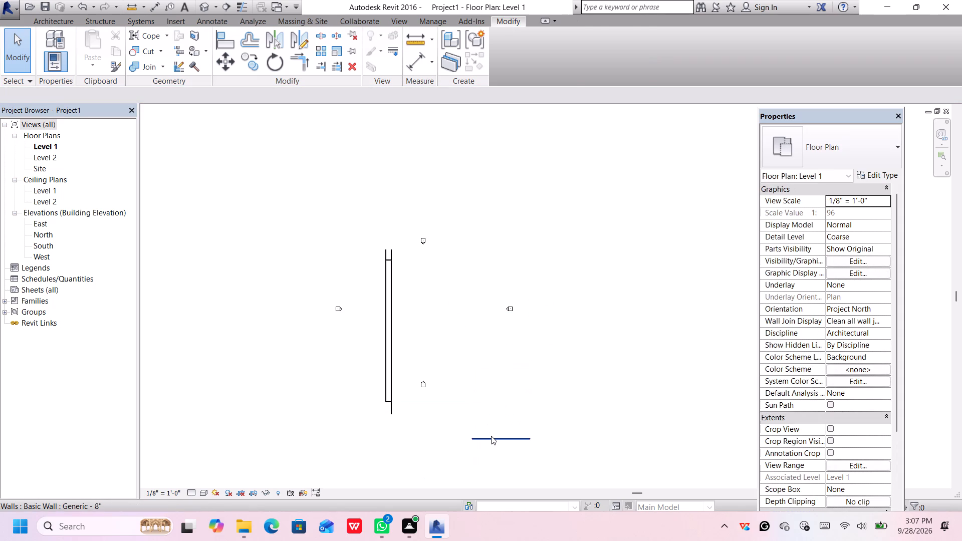
pyautogui.click(491, 436)
pyautogui.press('Delete')
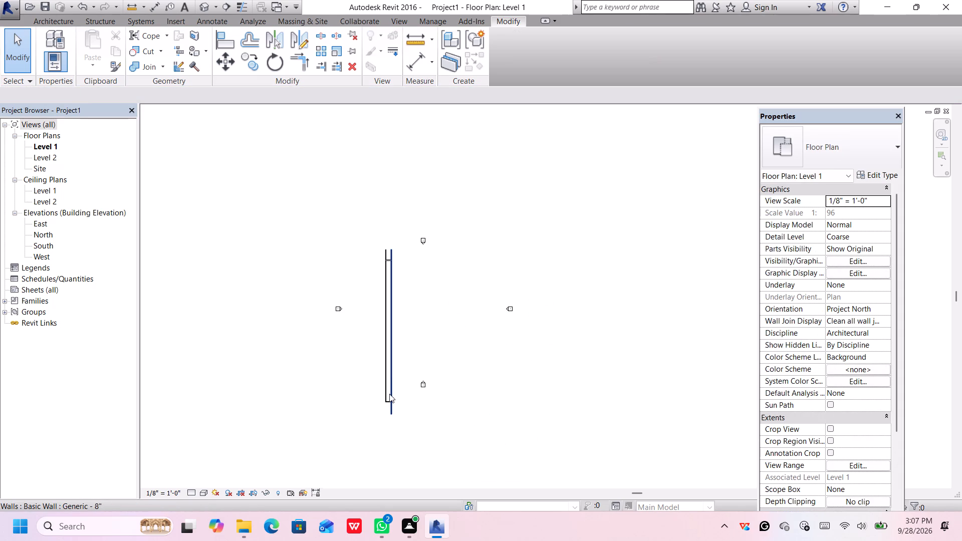
# Delete the short wall closing the south end of the western strip.
pyautogui.click(387, 401)
pyautogui.press('Delete')
# Shorten the long east wall of the western strip to 10'-4", ending it at the short cross wall.
pyautogui.scroll(3, 392, 398)
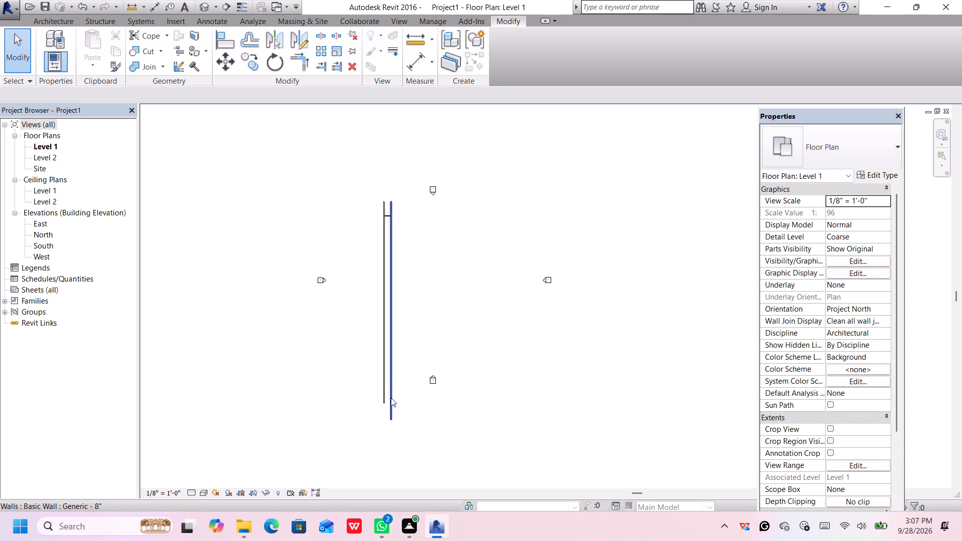
pyautogui.click(391, 395)
pyautogui.click(389, 421)
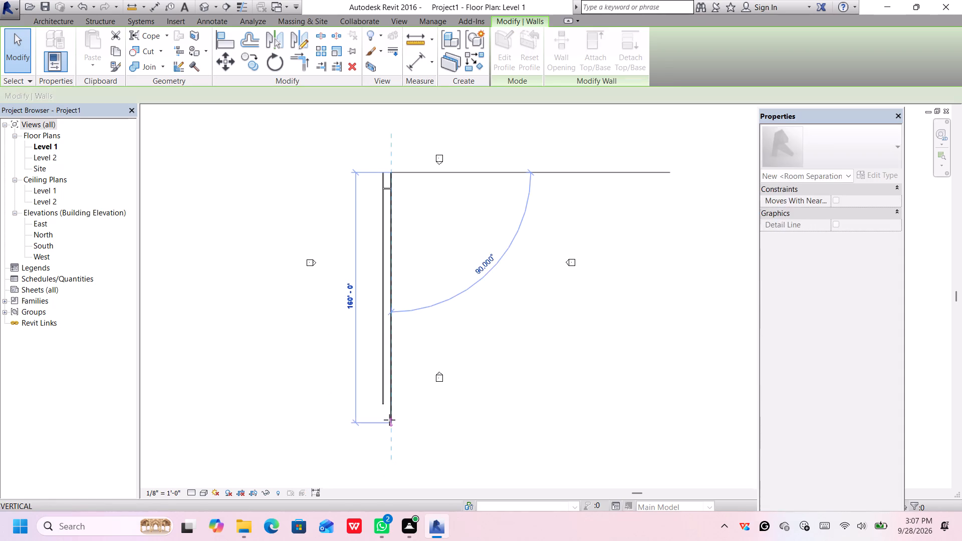
pyautogui.moveTo(391, 416); pyautogui.dragTo(391, 414)
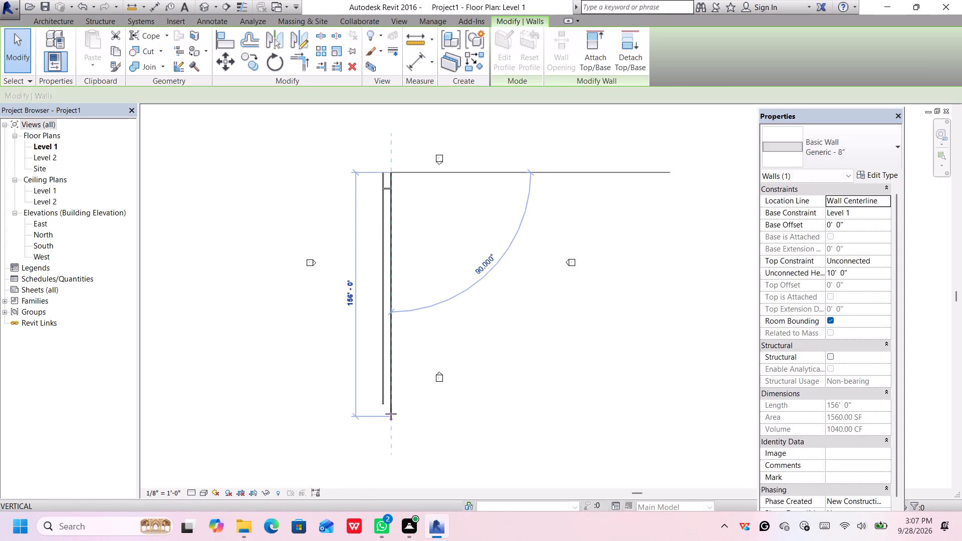
pyautogui.moveTo(391, 414); pyautogui.dragTo(392, 191)
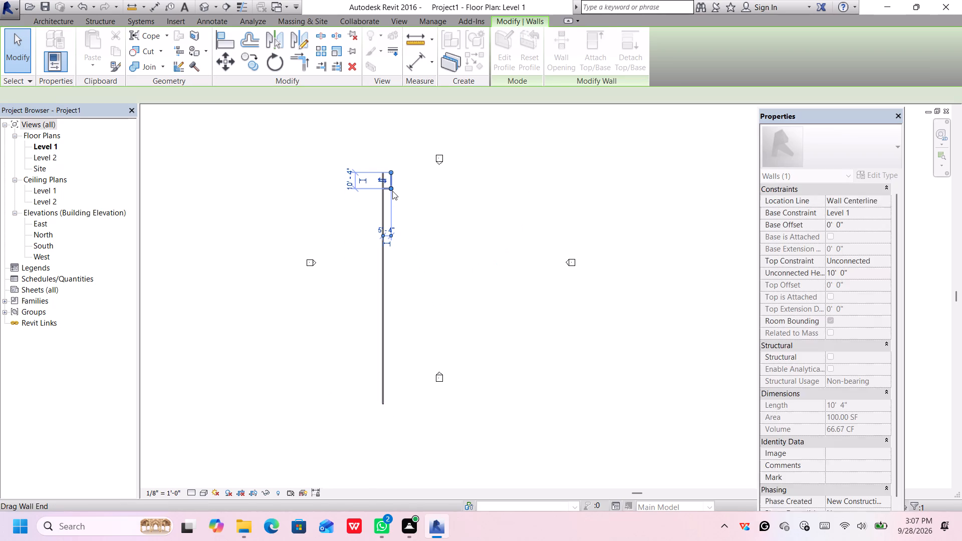
# Shorten the long west wall of the strip to 10'-4", ending it at the short cross wall.
pyautogui.scroll(2, 384, 399)
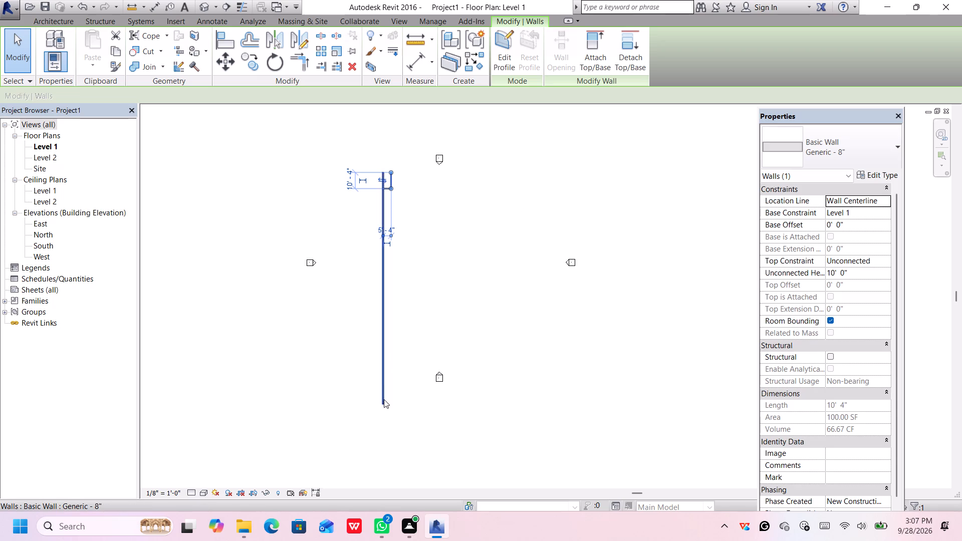
pyautogui.scroll(3, 384, 399)
pyautogui.click(380, 404)
pyautogui.moveTo(380, 408); pyautogui.dragTo(381, 408)
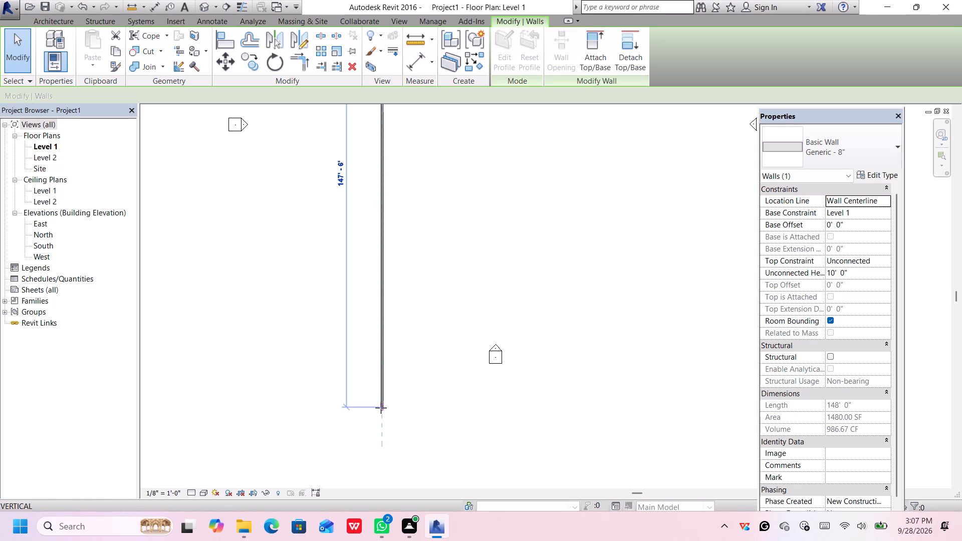
pyautogui.moveTo(381, 408); pyautogui.dragTo(381, 399)
pyautogui.scroll(-6, 402, 170)
pyautogui.moveTo(402, 171); pyautogui.dragTo(406, 381, button='middle')
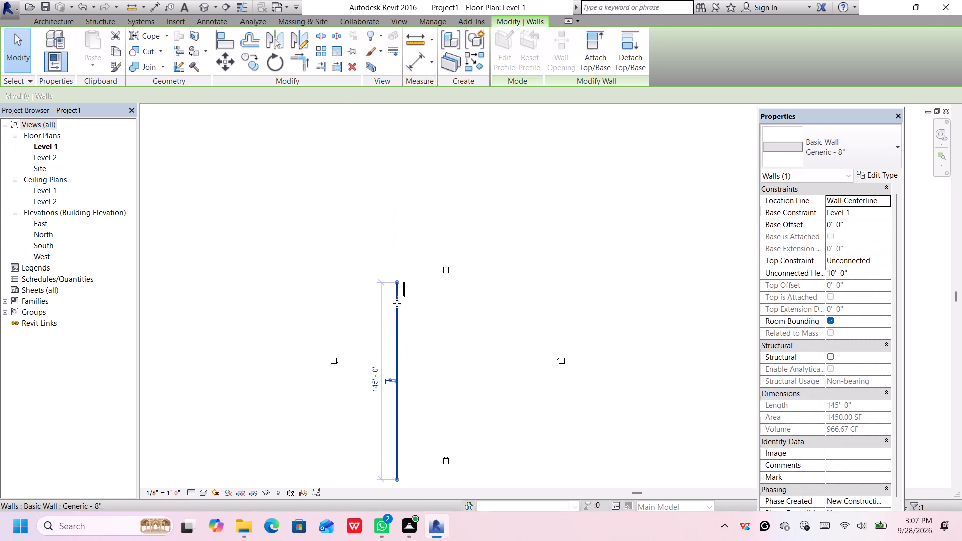
pyautogui.moveTo(397, 479); pyautogui.dragTo(397, 478)
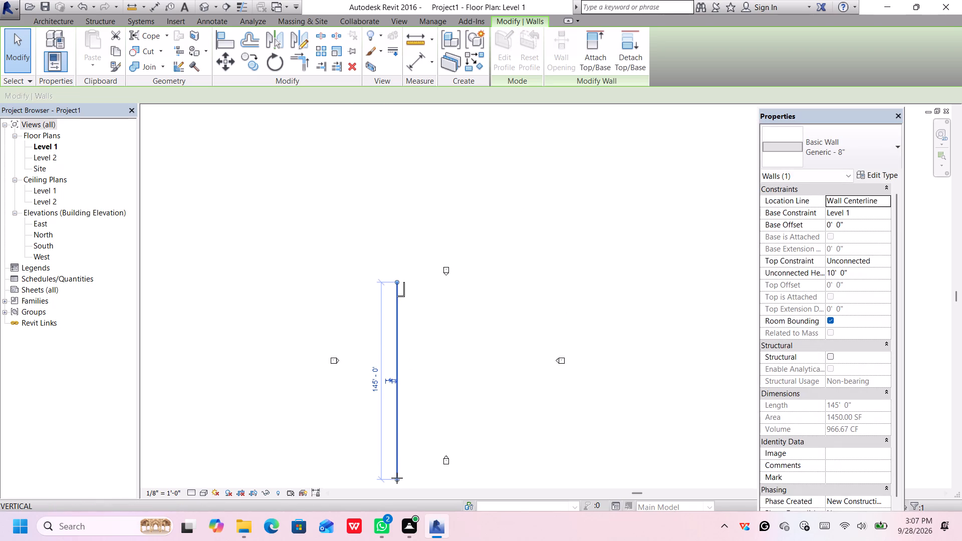
pyautogui.moveTo(397, 478); pyautogui.dragTo(398, 296)
pyautogui.scroll(4, 421, 287)
pyautogui.scroll(8, 378, 282)
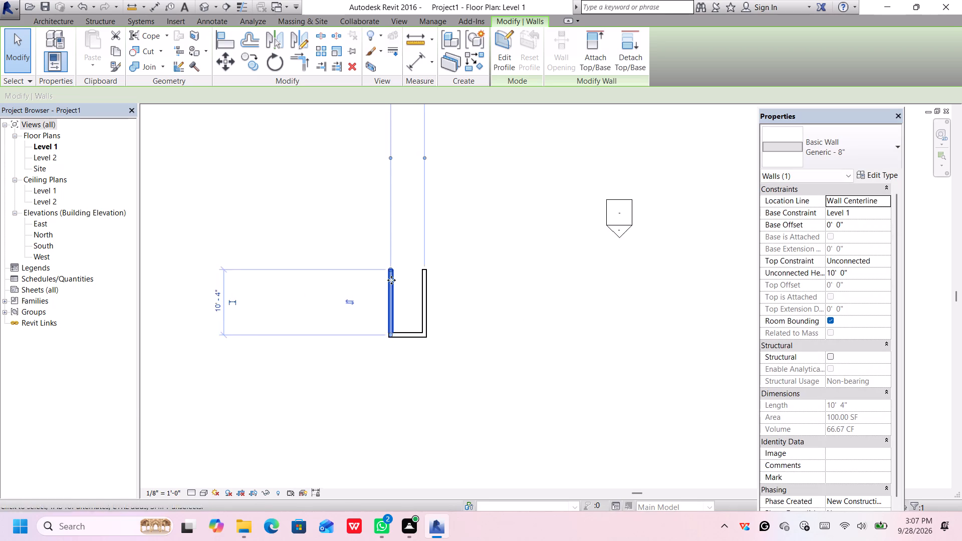
pyautogui.scroll(5, 391, 280)
pyautogui.moveTo(420, 263); pyautogui.dragTo(386, 285, button='middle')
pyautogui.press('Escape')
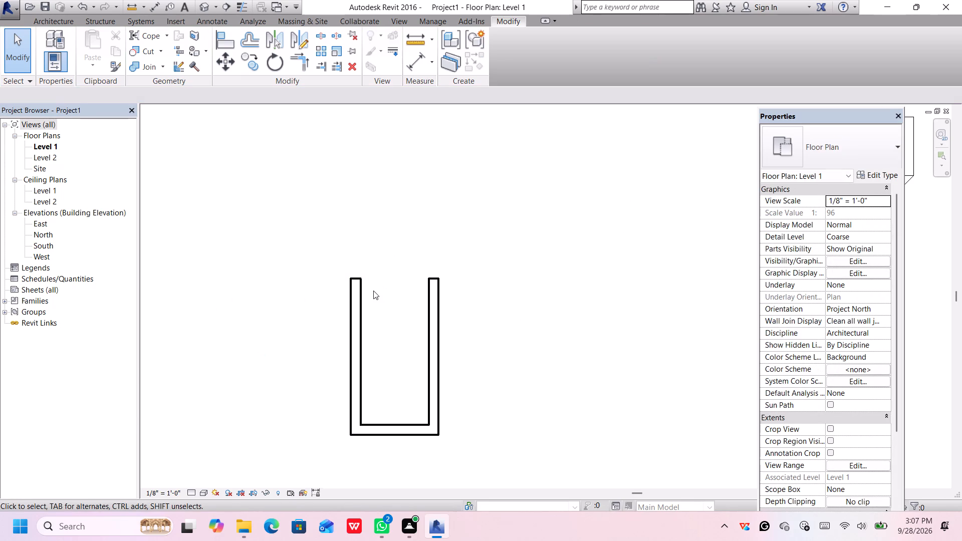
# Draw a Generic - 8" wall closing the open north end between the two 10'-4" walls.
pyautogui.scroll(-5, 373, 291)
pyautogui.scroll(8, 378, 289)
pyautogui.scroll(-4, 380, 284)
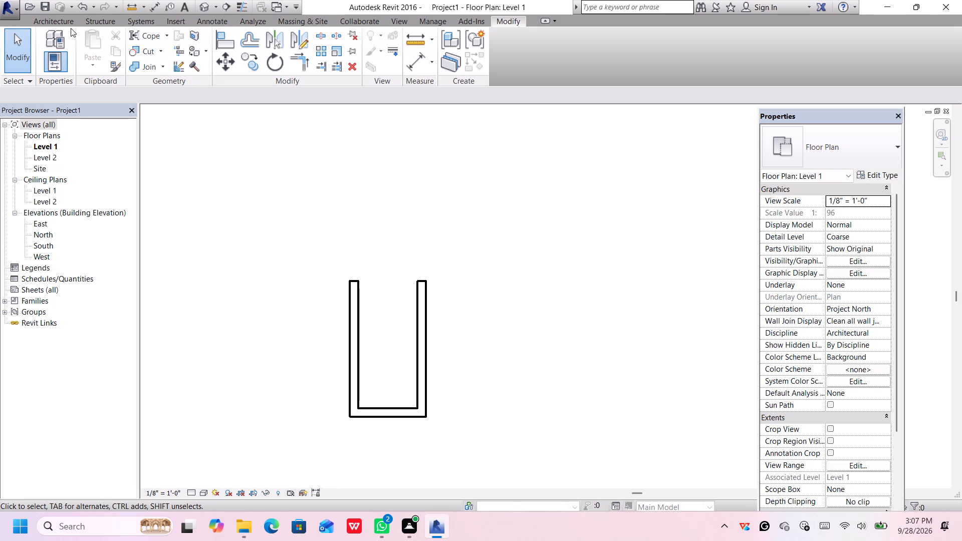
pyautogui.press('Return')
pyautogui.press('Return')
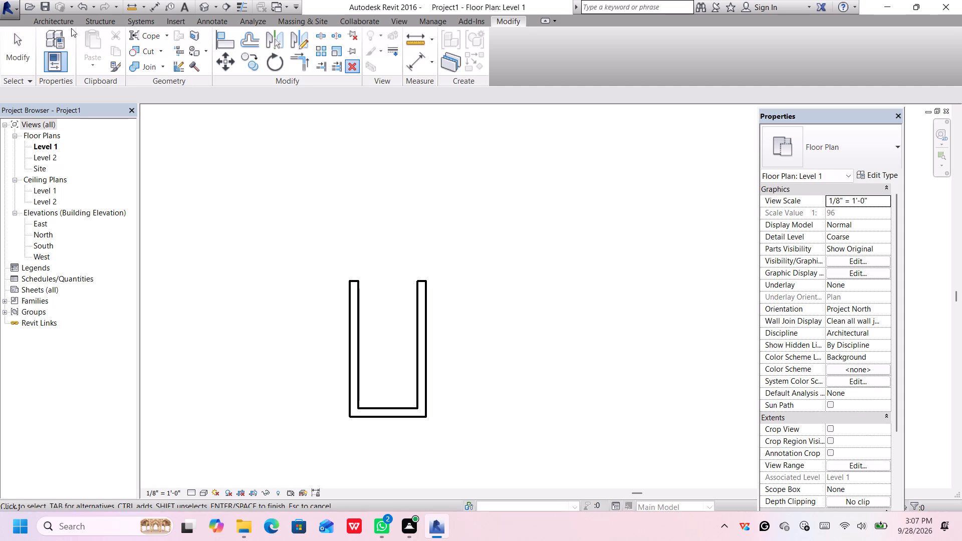
pyautogui.press('Return')
pyautogui.press('Return')
pyautogui.click(63, 21)
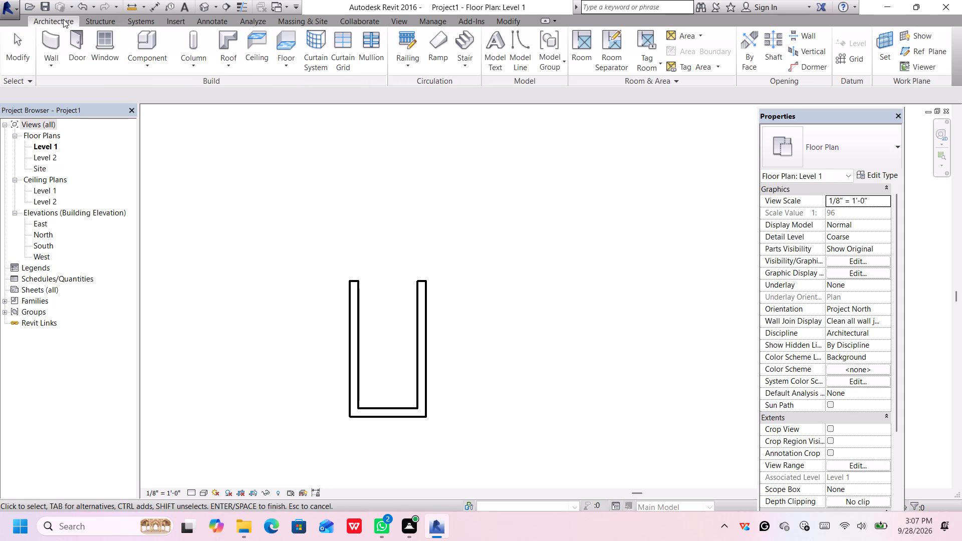
pyautogui.click(49, 46)
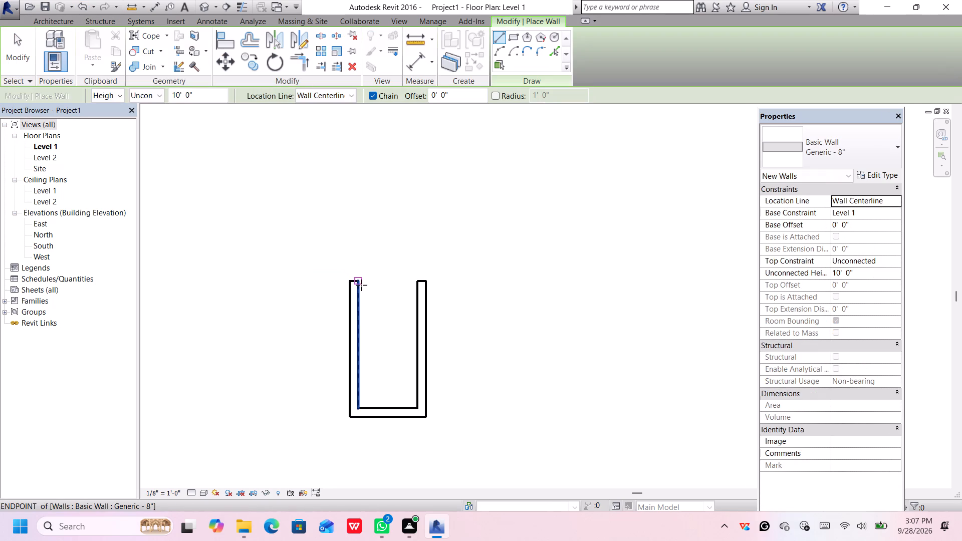
pyautogui.click(352, 281)
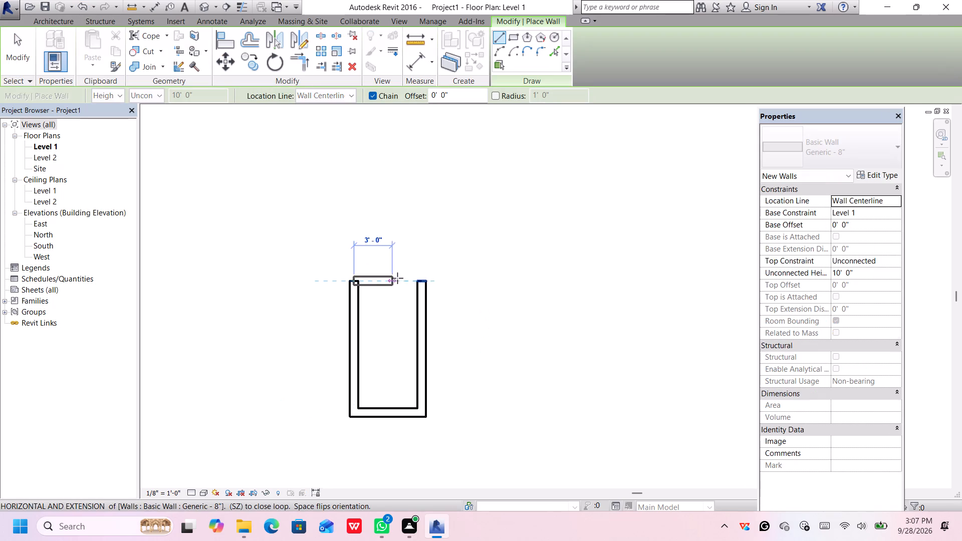
pyautogui.click(422, 280)
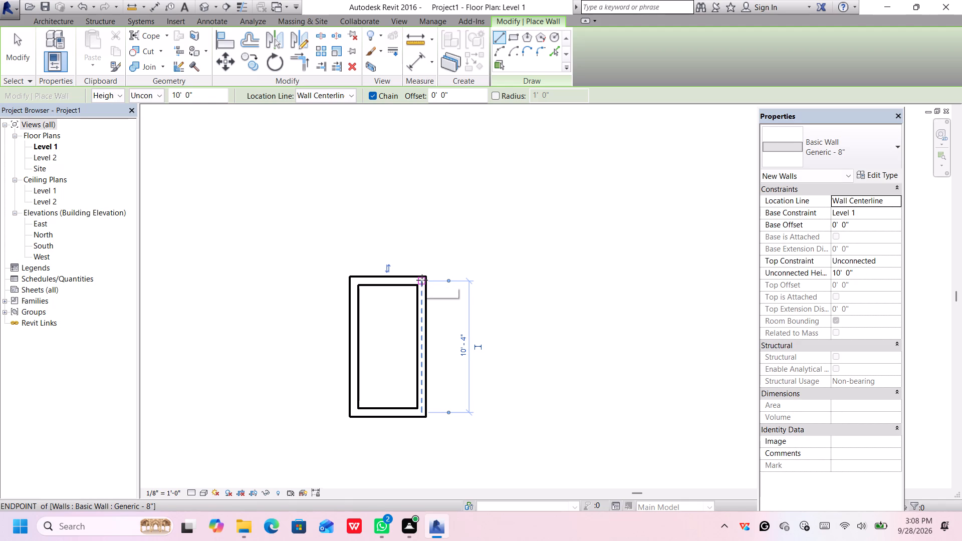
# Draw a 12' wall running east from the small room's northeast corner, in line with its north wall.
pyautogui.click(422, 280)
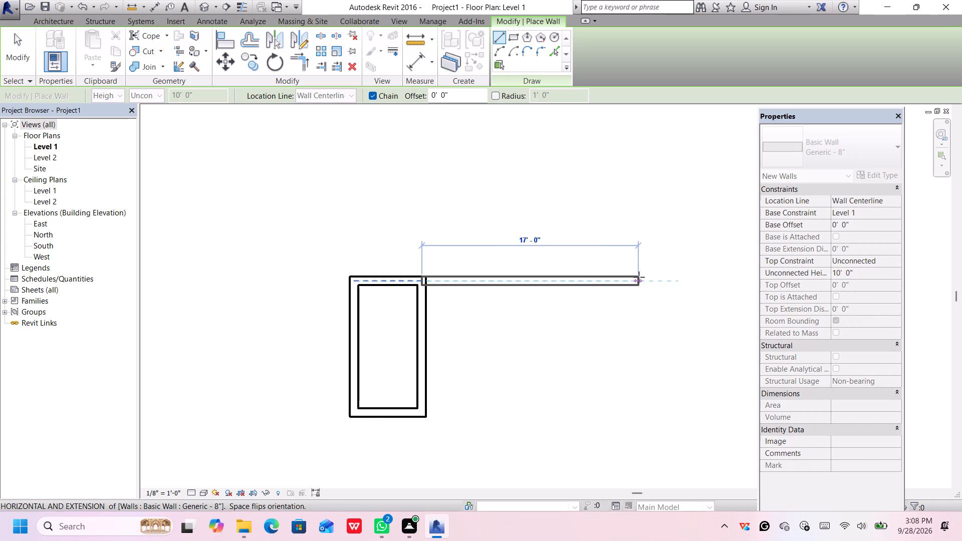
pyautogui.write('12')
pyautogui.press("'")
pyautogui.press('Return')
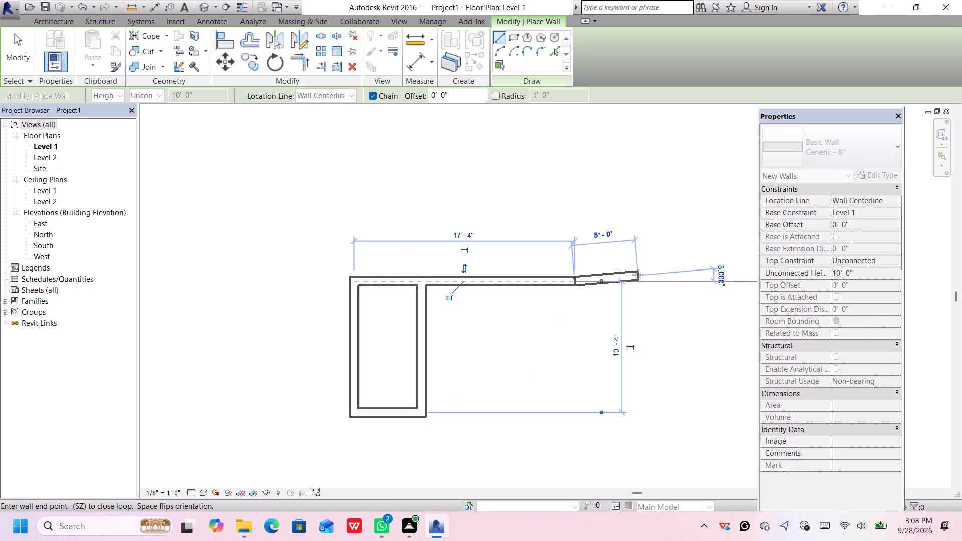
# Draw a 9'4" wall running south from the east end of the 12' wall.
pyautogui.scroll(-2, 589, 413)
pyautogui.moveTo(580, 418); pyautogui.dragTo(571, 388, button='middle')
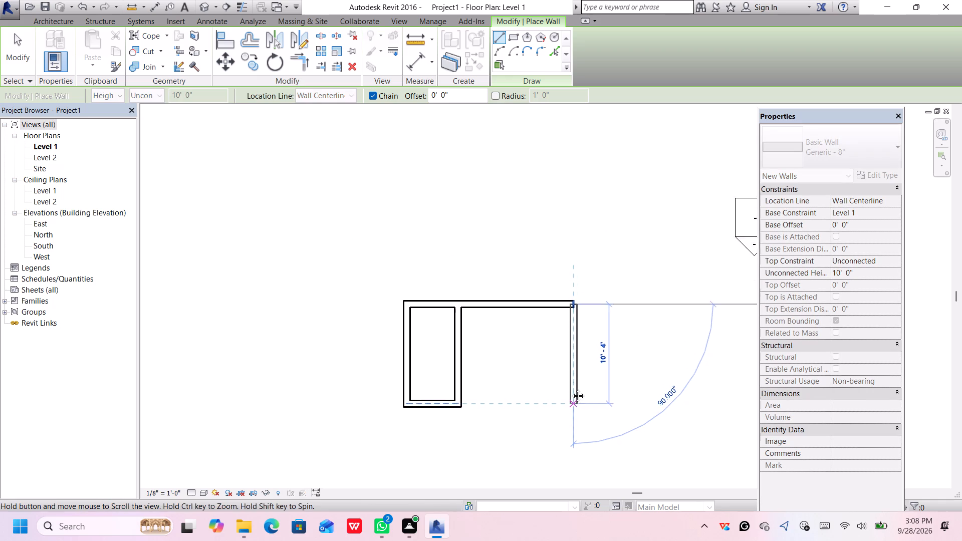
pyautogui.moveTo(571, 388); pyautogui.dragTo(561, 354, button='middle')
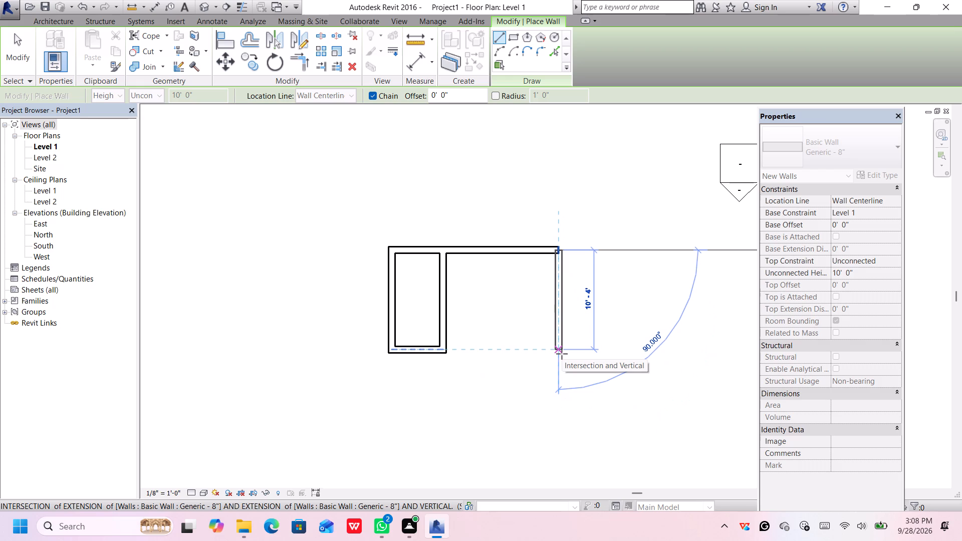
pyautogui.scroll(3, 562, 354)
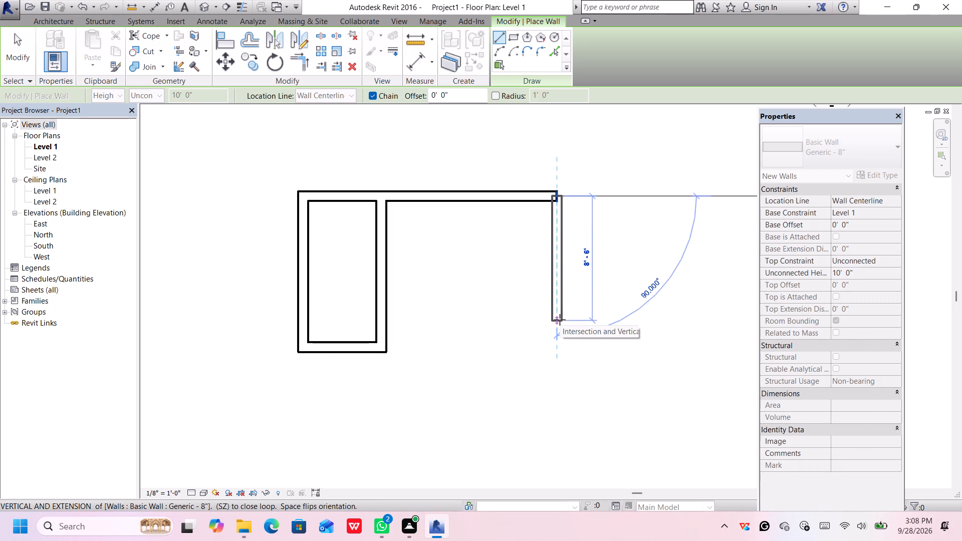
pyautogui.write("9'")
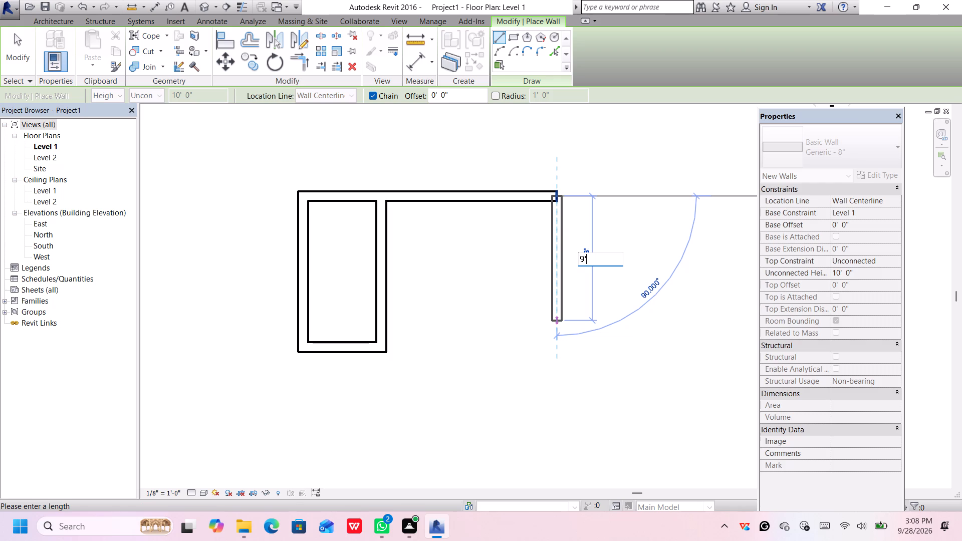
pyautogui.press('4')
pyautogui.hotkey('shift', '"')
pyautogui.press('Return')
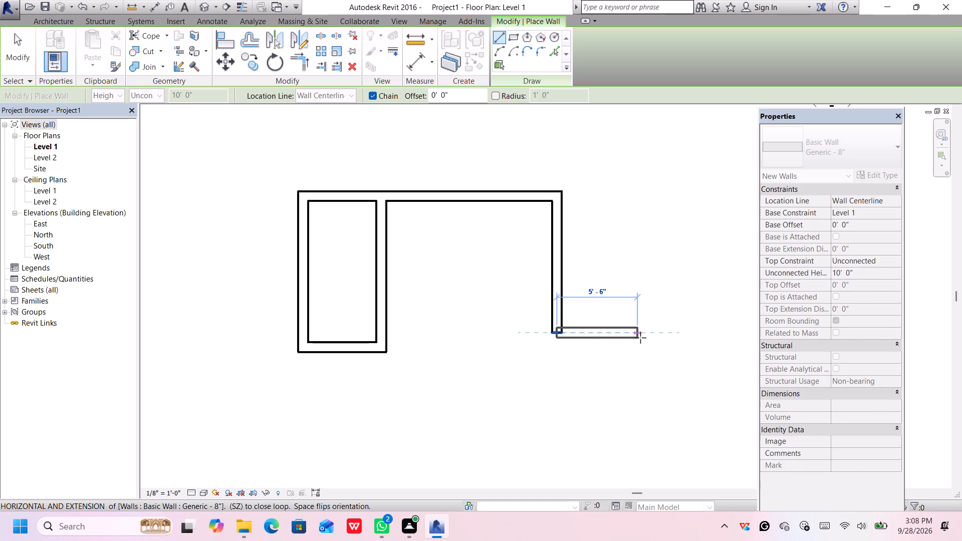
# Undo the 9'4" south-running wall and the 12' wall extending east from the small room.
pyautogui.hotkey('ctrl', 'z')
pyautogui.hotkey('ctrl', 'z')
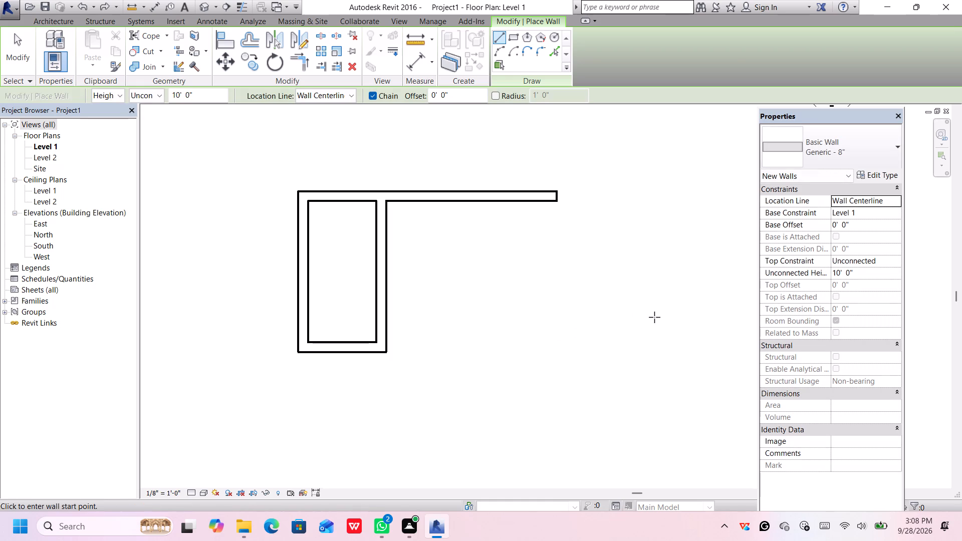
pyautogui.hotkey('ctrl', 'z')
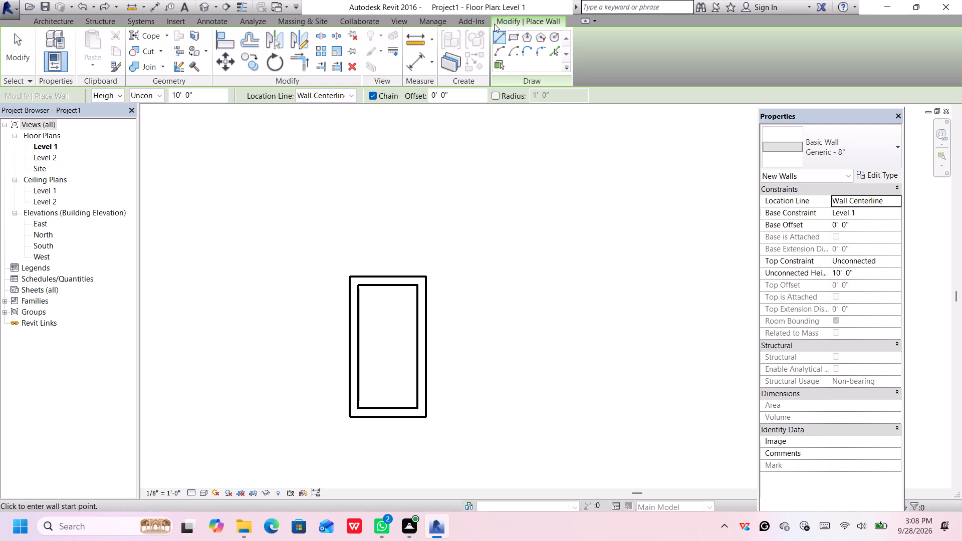
# Draw a 9'4" Generic - 8" wall running east from the small room's northeast corner.
pyautogui.click(496, 40)
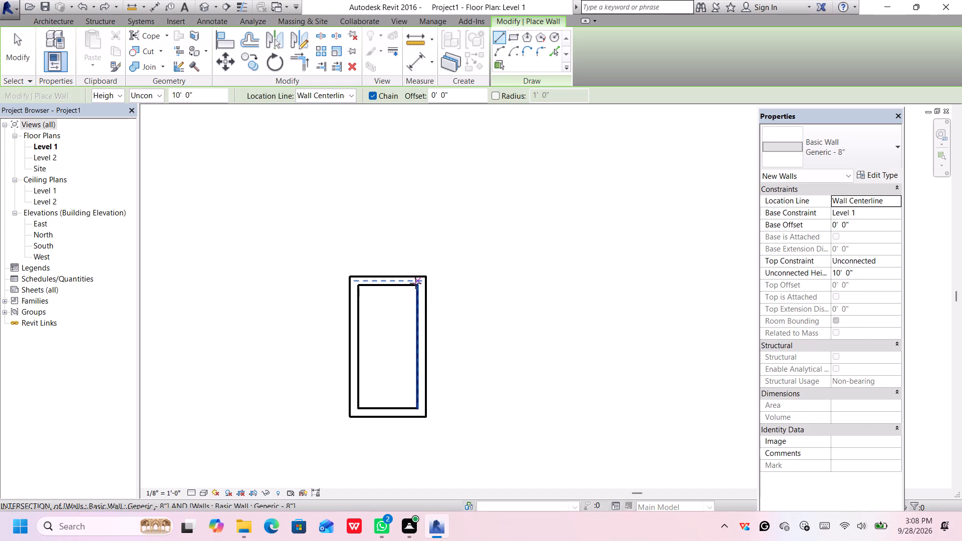
pyautogui.click(420, 283)
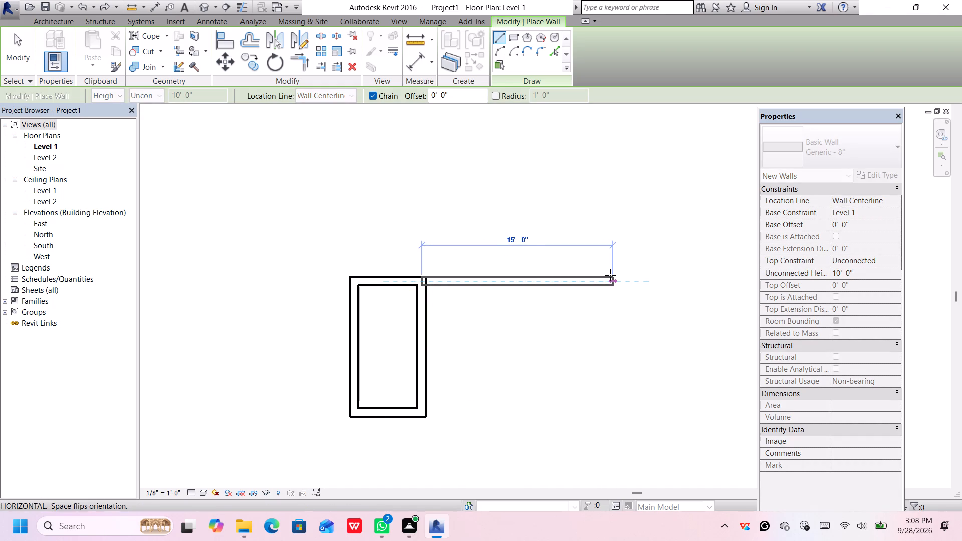
pyautogui.press('9')
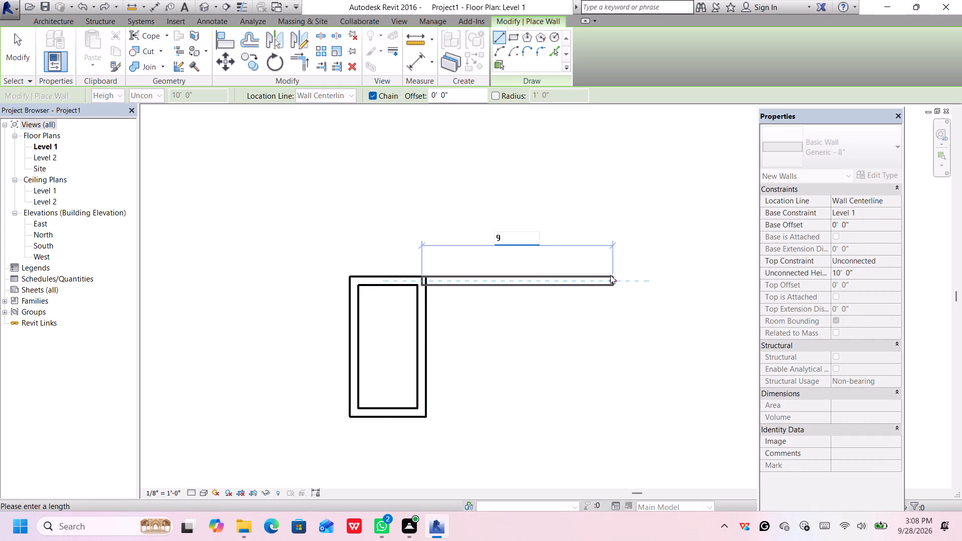
pyautogui.press("'")
pyautogui.press('4')
pyautogui.hotkey('shift', '"')
pyautogui.press('Return')
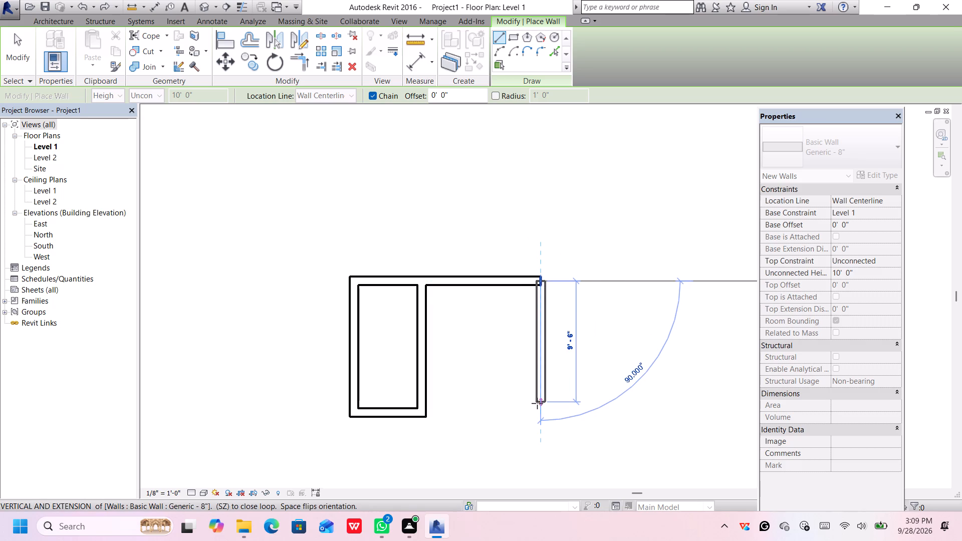
# Continue the wall chain 9'4" south from the east end of the new north wall.
pyautogui.press('9')
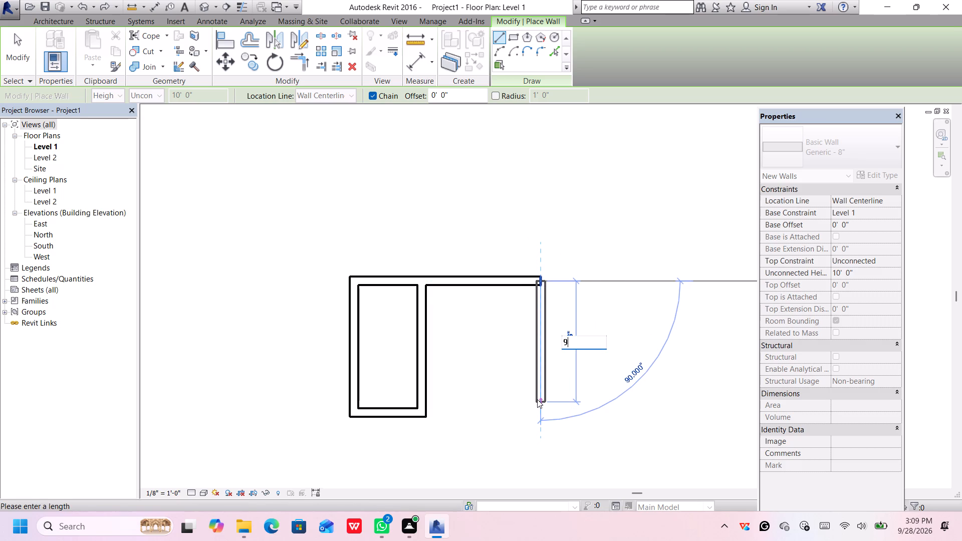
pyautogui.press("'")
pyautogui.press('4')
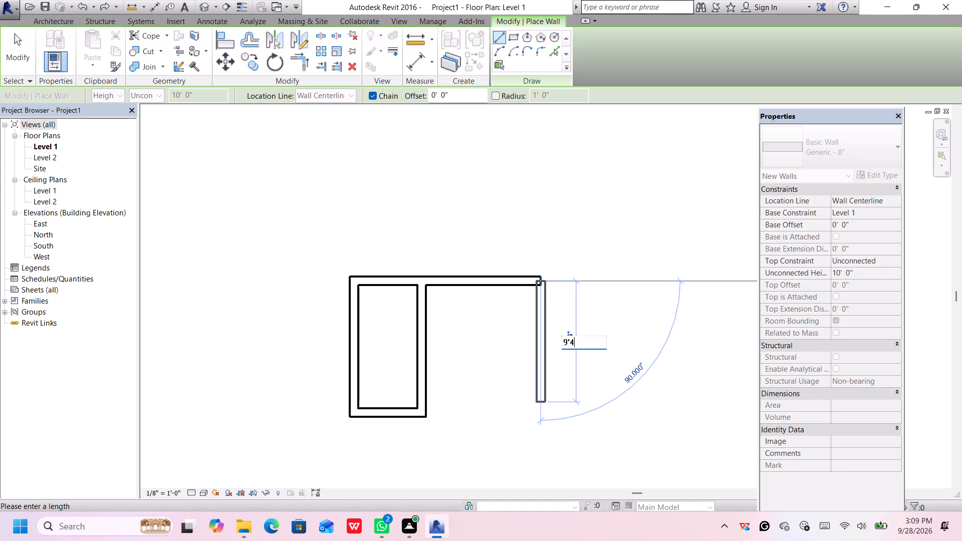
pyautogui.hotkey('shift', '"')
pyautogui.press('Return')
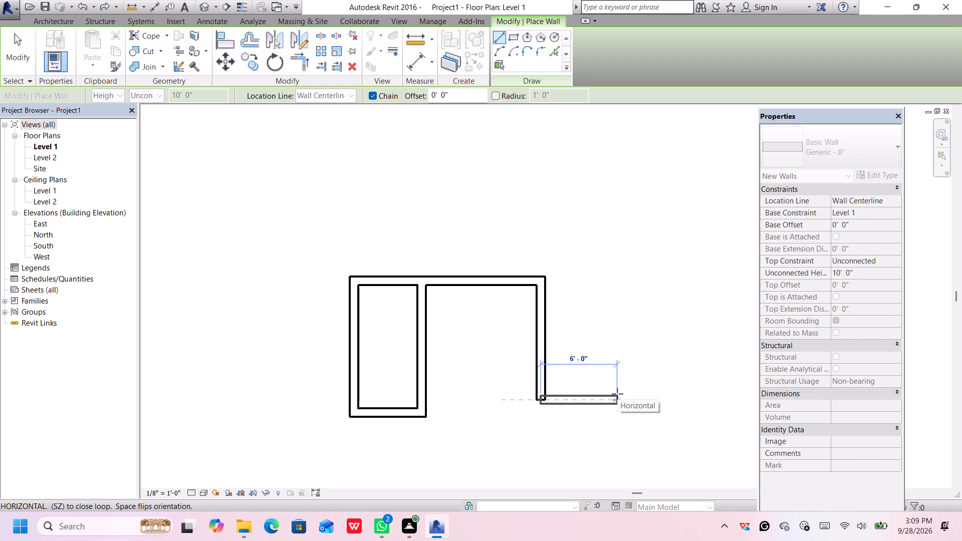
# Continue the wall chain 2'8" east from the south end of the larger room's 9'4" east wall.
pyautogui.press('3')
pyautogui.write("'6")
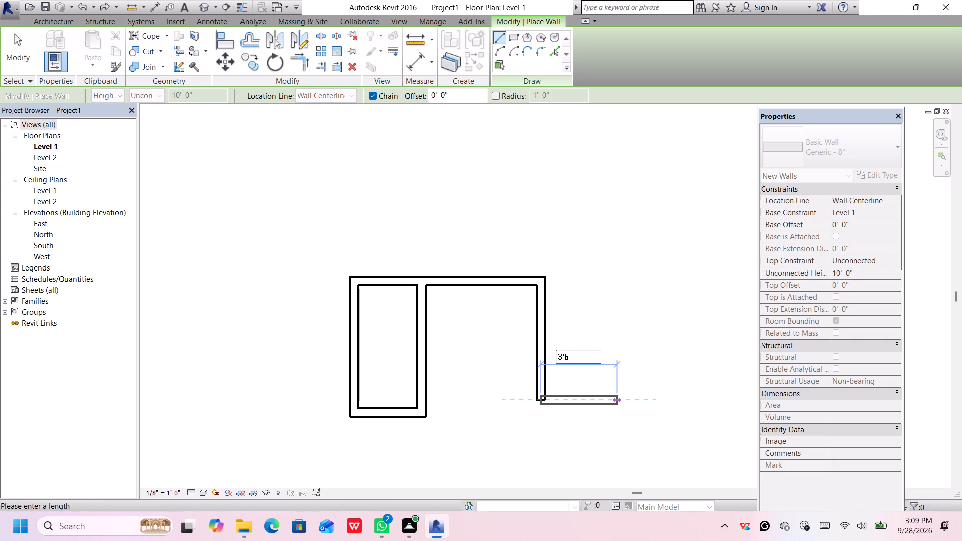
pyautogui.hotkey('shift', '"')
pyautogui.press('Left')
pyautogui.press('Left')
pyautogui.press('Right')
pyautogui.press('BackSpace')
pyautogui.press('8')
pyautogui.press('Left')
pyautogui.press('Left')
pyautogui.press('BackSpace')
pyautogui.press('2')
pyautogui.press('Return')
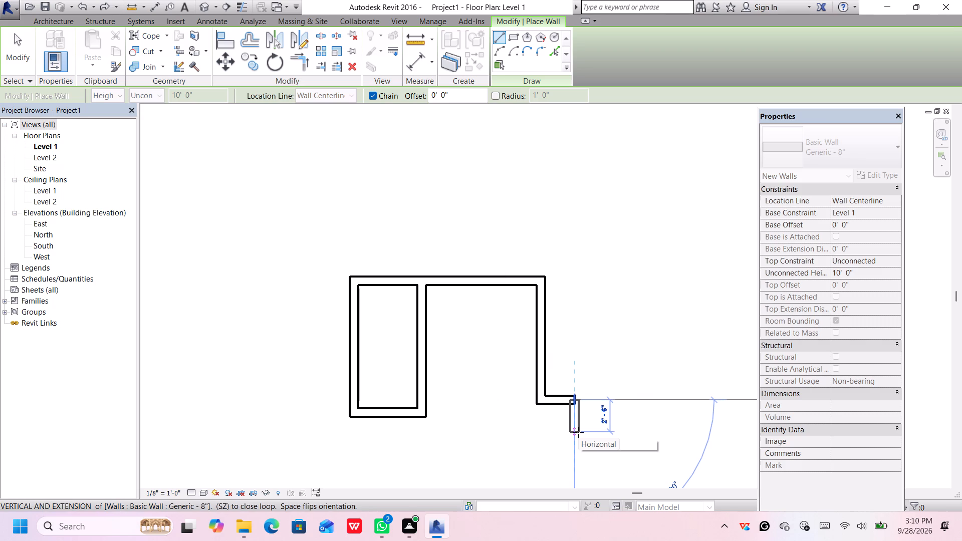
# Continue the wall chain 2'8" south from the end of the short east-running wall.
pyautogui.press('2')
pyautogui.press("'")
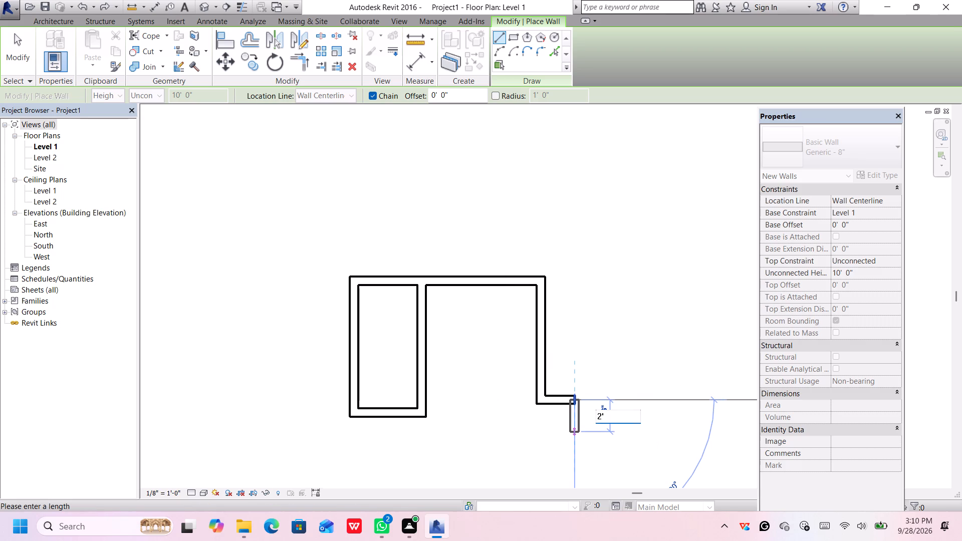
pyautogui.write('8"')
pyautogui.press('Return')
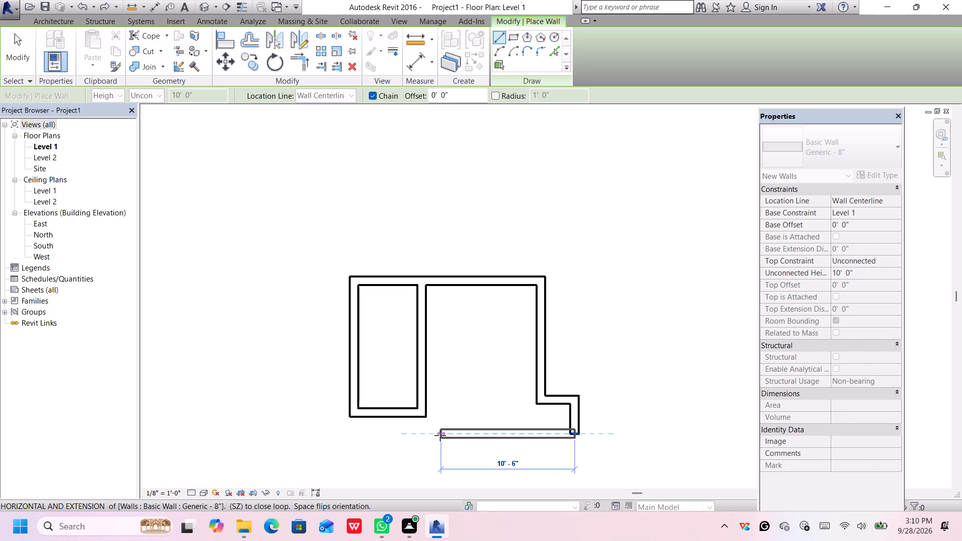
# Continue the wall chain 9'4" west to form the south wall of the recess below the larger room.
pyautogui.press('9')
pyautogui.press("'")
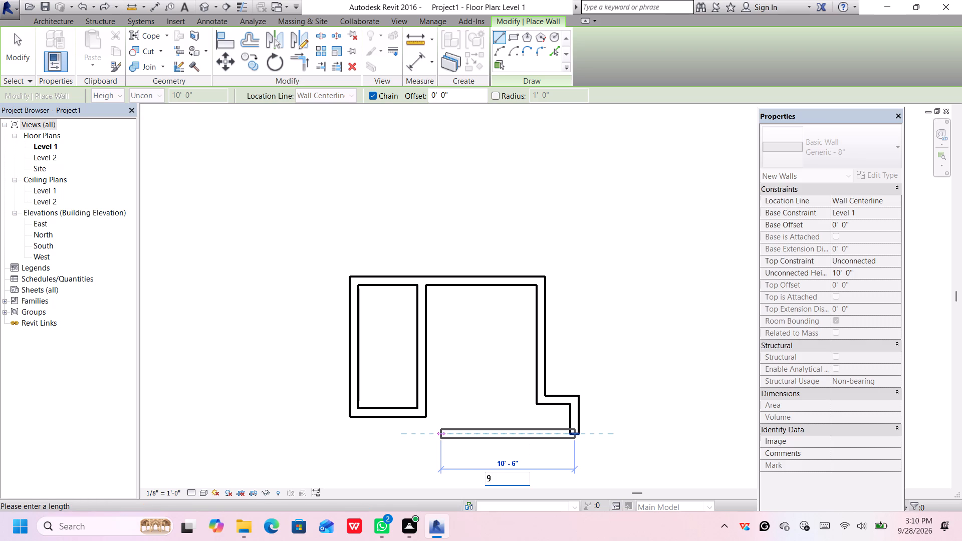
pyautogui.press('4')
pyautogui.hotkey('shift', '"')
pyautogui.press('Return')
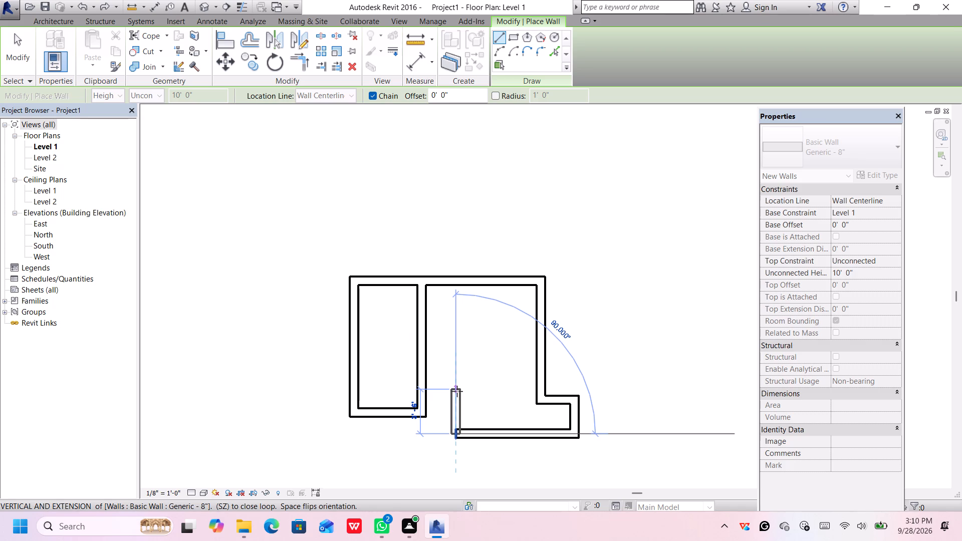
# Continue the chain 2'8" north and 2'8" west, closing the outline against the small room's east wall.
pyautogui.press('2')
pyautogui.press("'")
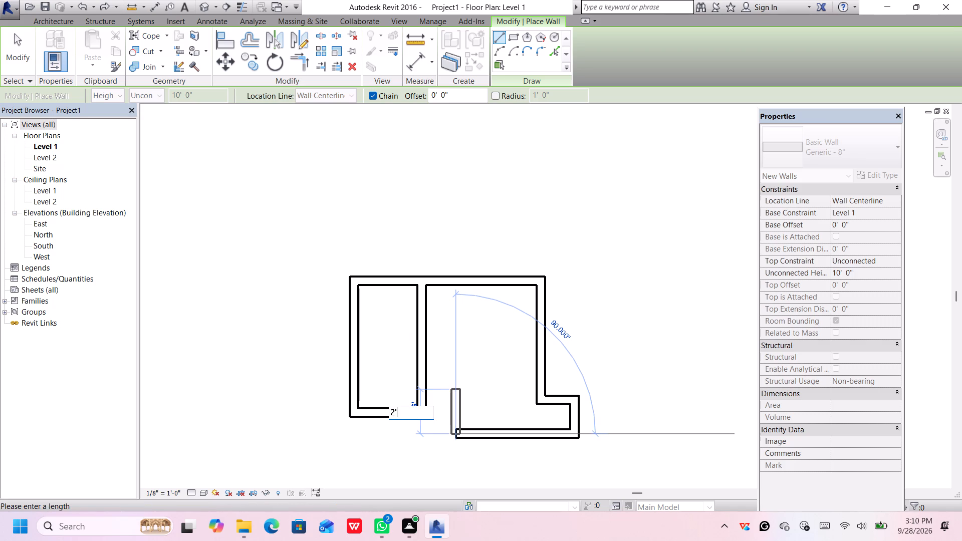
pyautogui.write('8"')
pyautogui.press('Return')
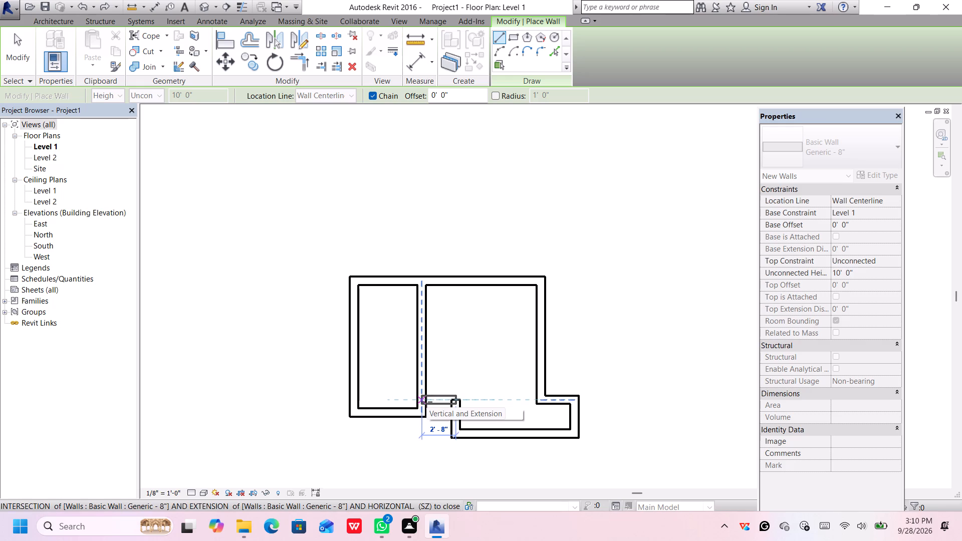
pyautogui.click(426, 402)
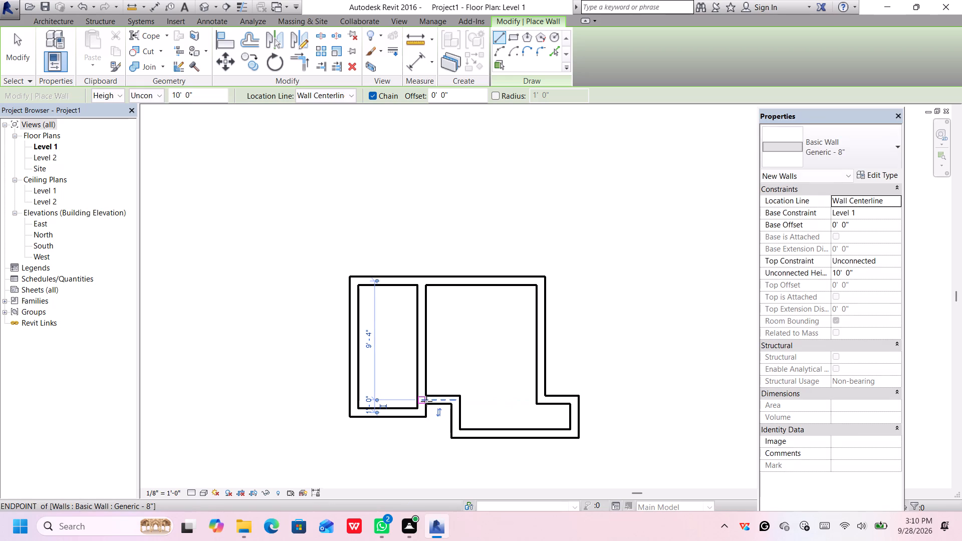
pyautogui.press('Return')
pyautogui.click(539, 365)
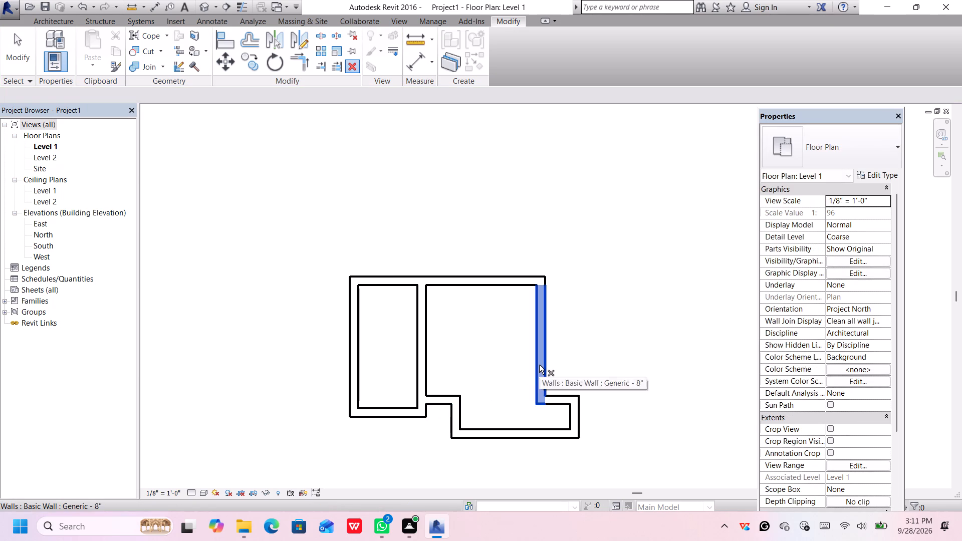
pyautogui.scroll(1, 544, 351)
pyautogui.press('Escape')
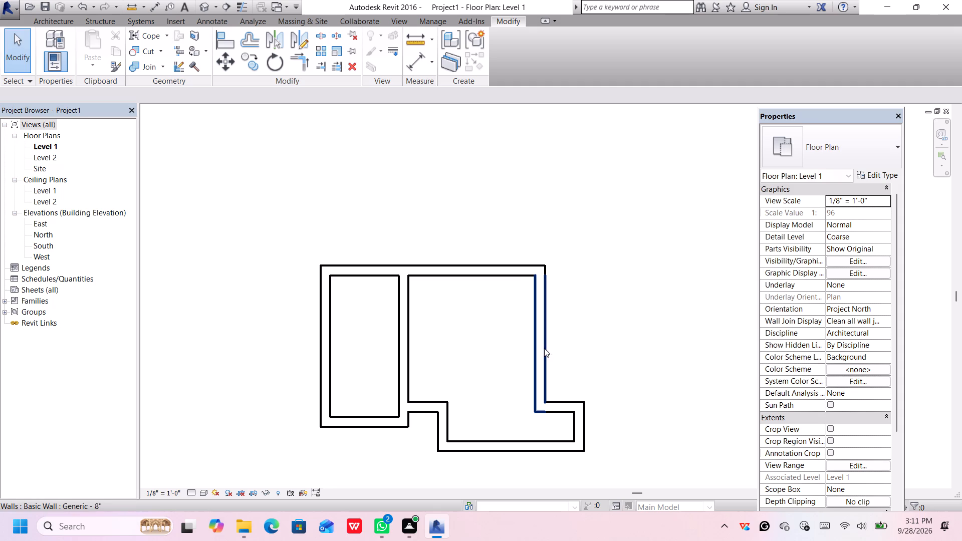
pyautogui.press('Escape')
# Examine the larger room's east wall and the short walls stepping out from its south end.
pyautogui.click(536, 365)
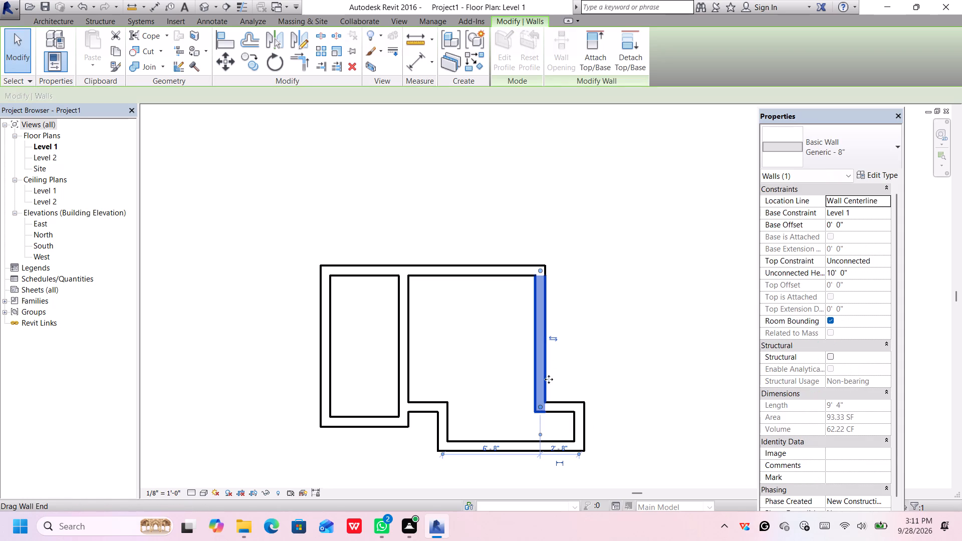
pyautogui.press('Escape')
pyautogui.scroll(-4, 572, 351)
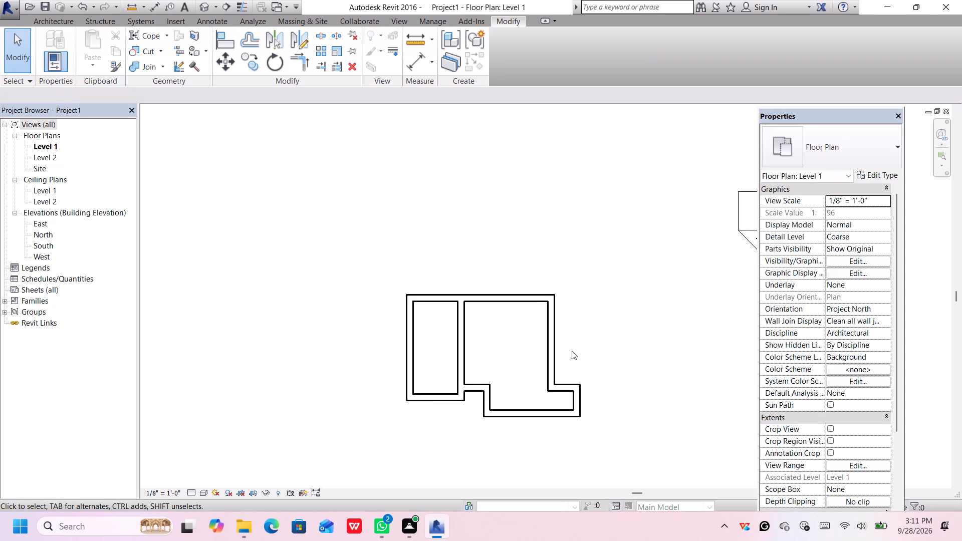
pyautogui.click(554, 354)
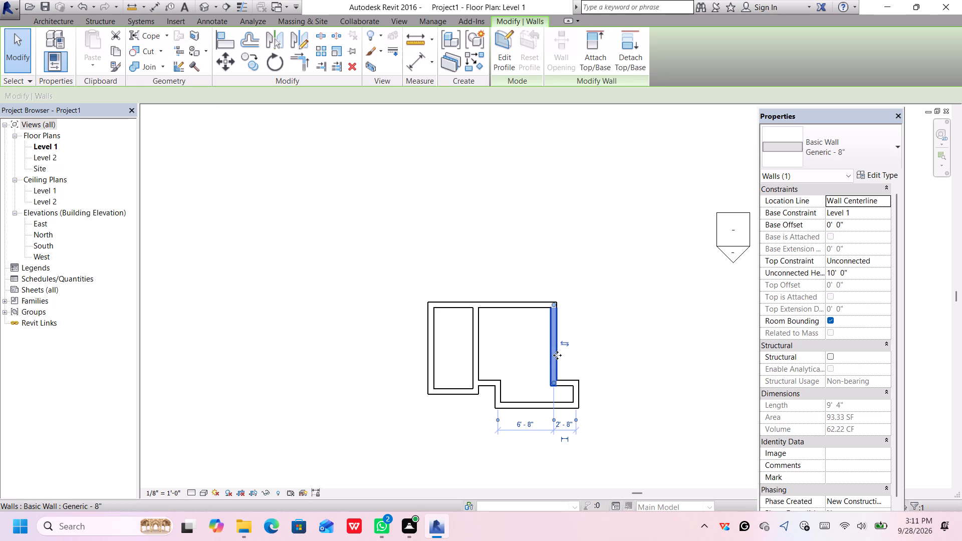
pyautogui.scroll(2, 557, 355)
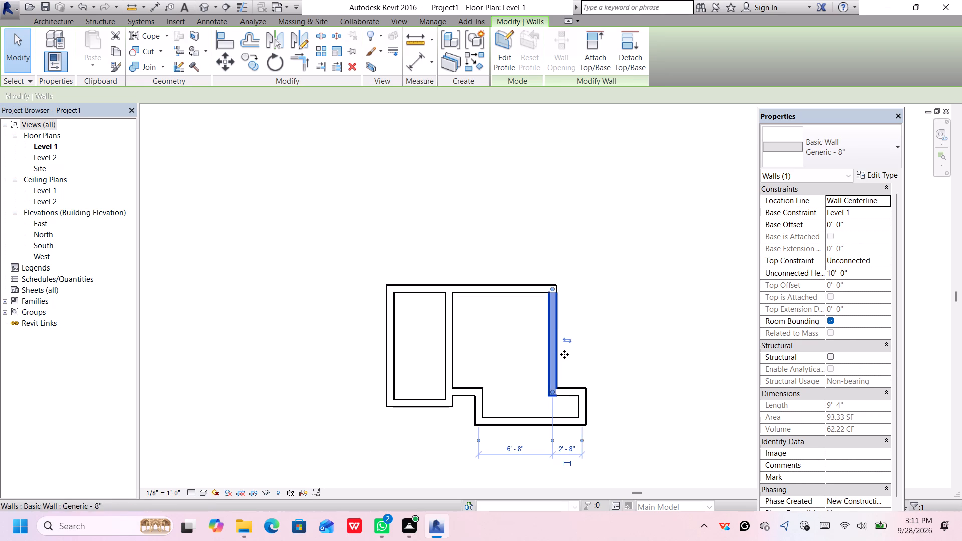
pyautogui.press('Escape')
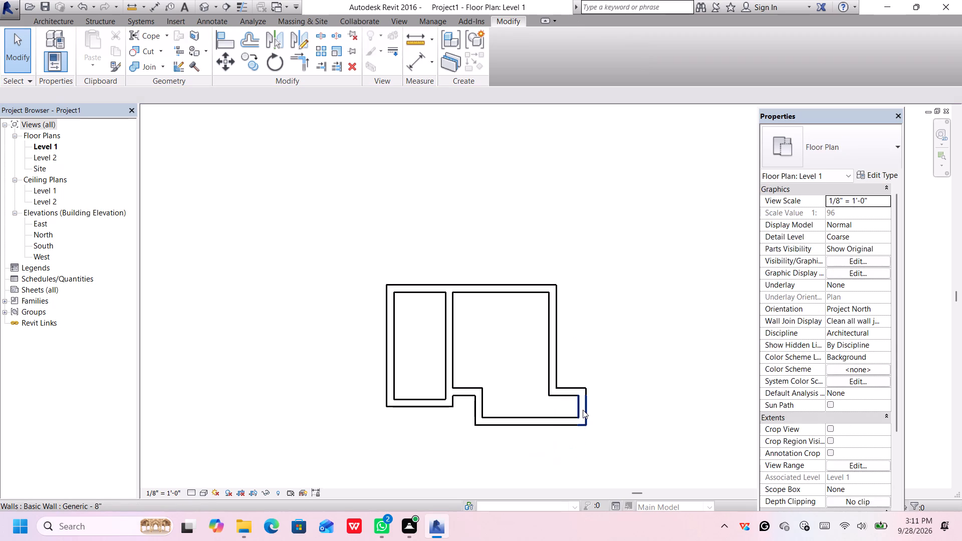
pyautogui.click(582, 409)
pyautogui.press('Escape')
pyautogui.scroll(5, 549, 385)
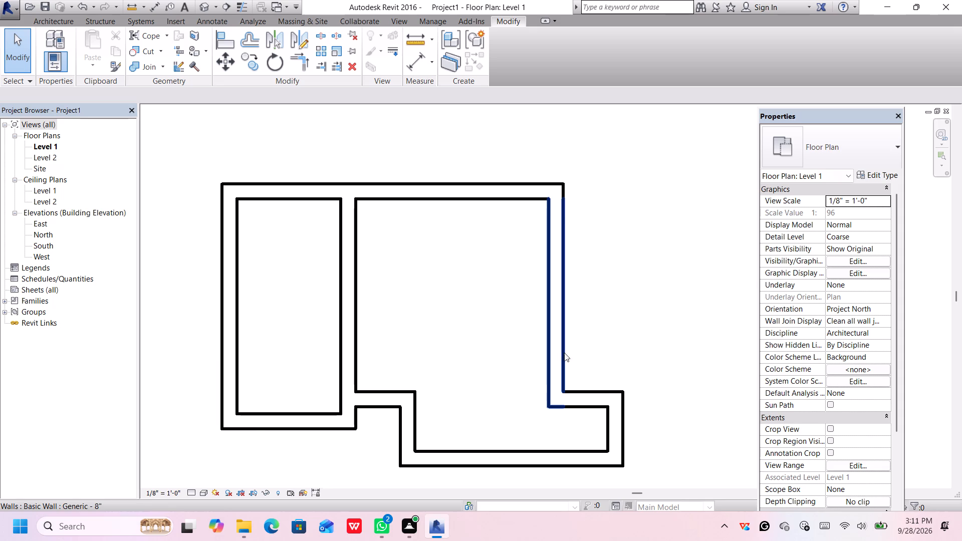
pyautogui.scroll(-3, 567, 352)
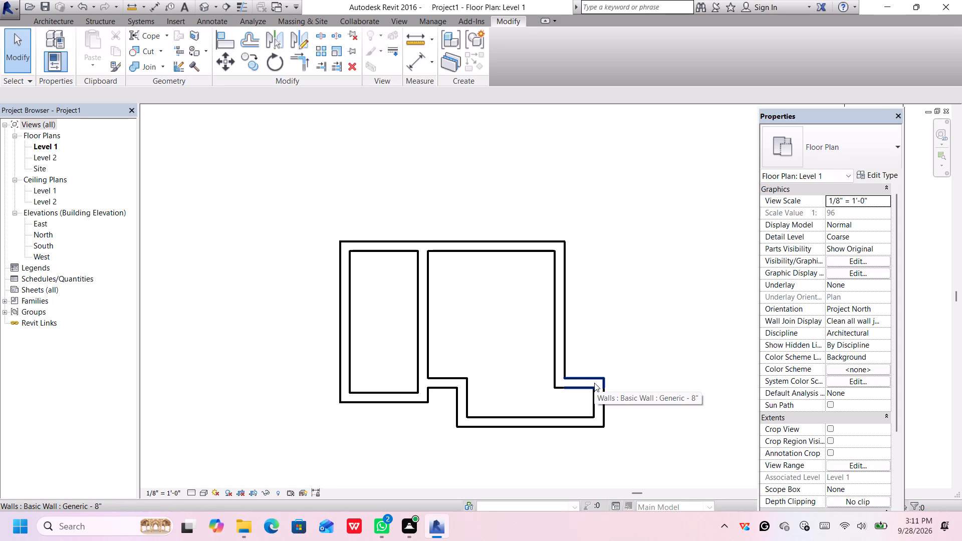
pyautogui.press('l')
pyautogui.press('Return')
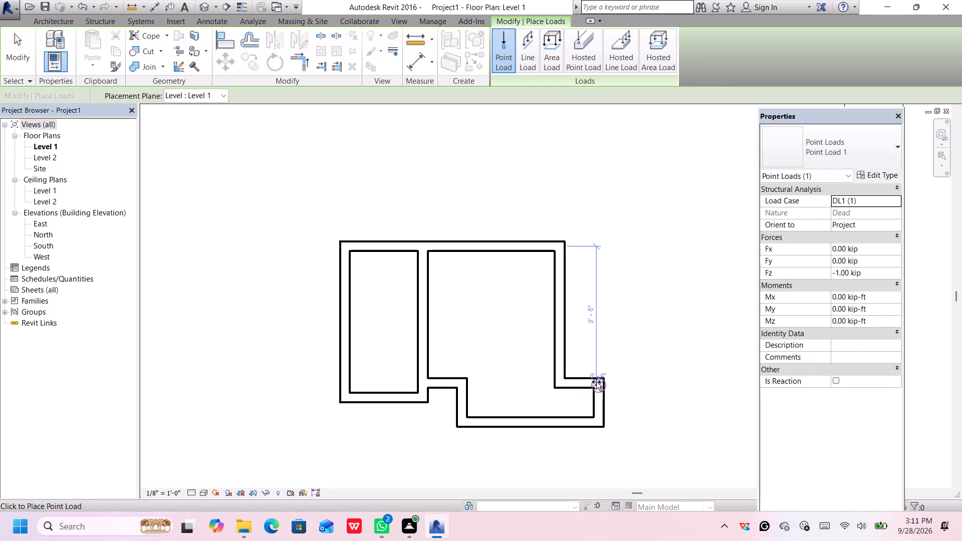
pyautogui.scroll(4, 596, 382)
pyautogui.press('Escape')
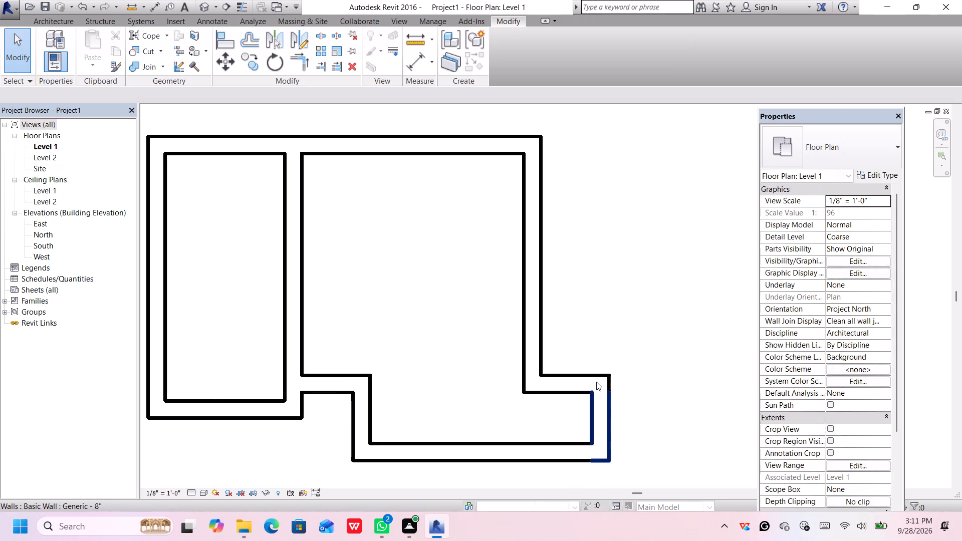
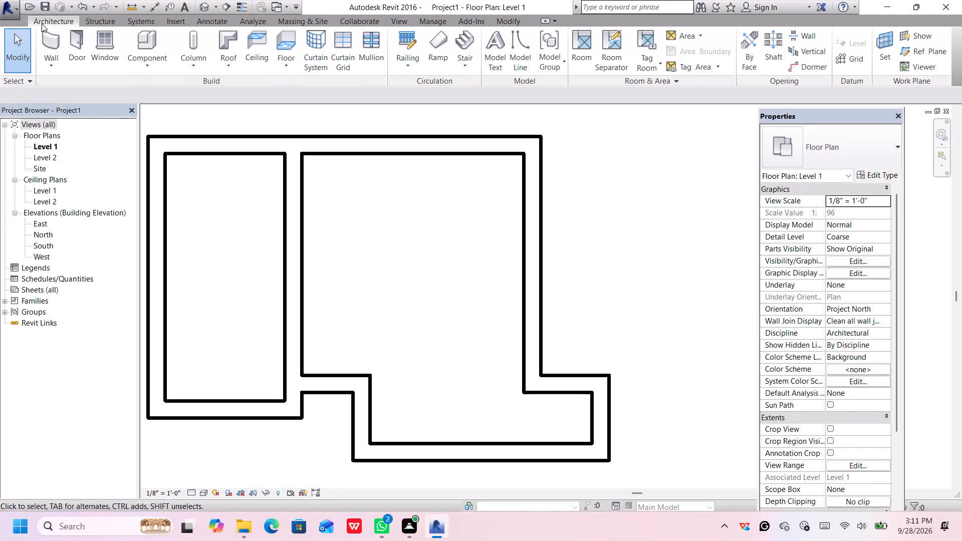
# Draw a 3'1" wall north from the northeast corner of the larger room's east recess.
pyautogui.click(46, 43)
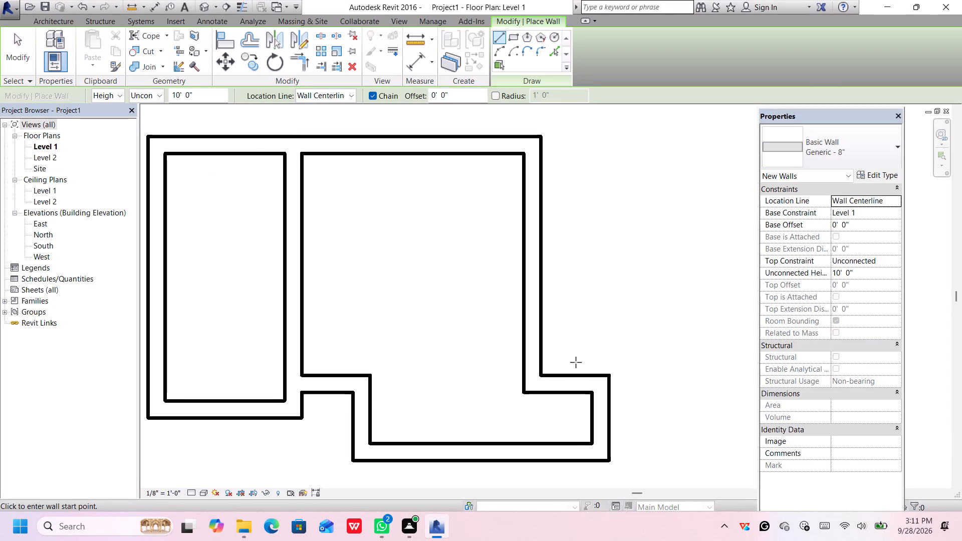
pyautogui.click(600, 384)
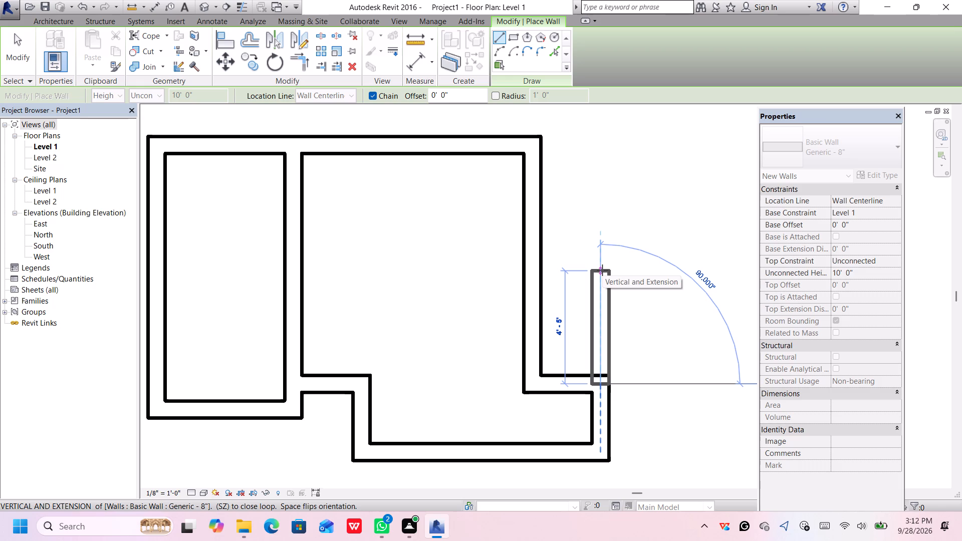
pyautogui.press('3')
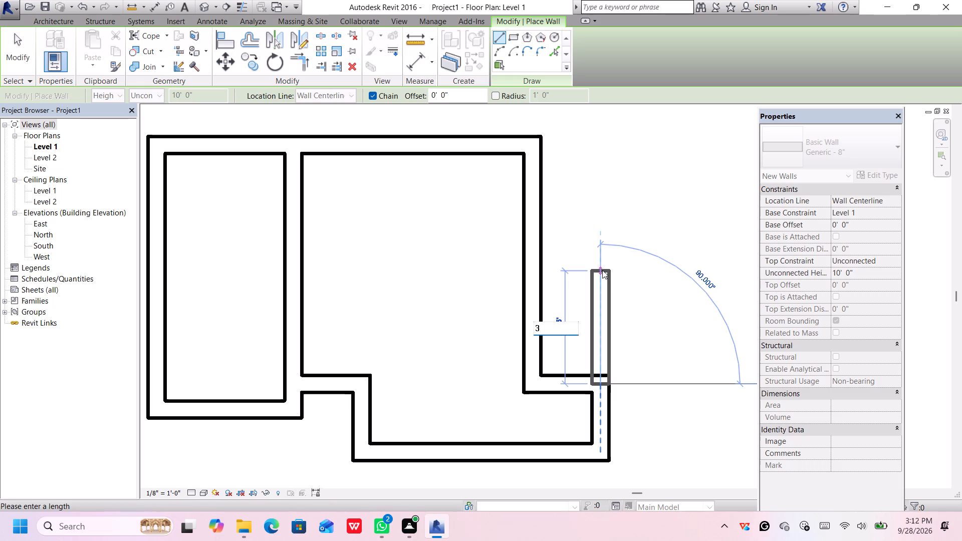
pyautogui.press("'")
pyautogui.press('1')
pyautogui.hotkey('shift', '"')
pyautogui.press('Return')
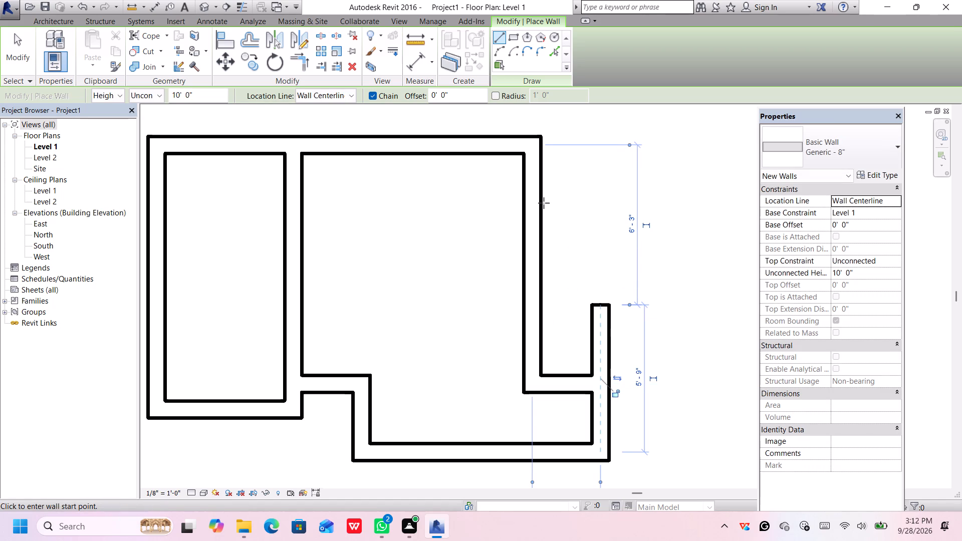
# Draw a wall west from the north end of the 3'1" wall to the larger room's east wall.
pyautogui.click(498, 37)
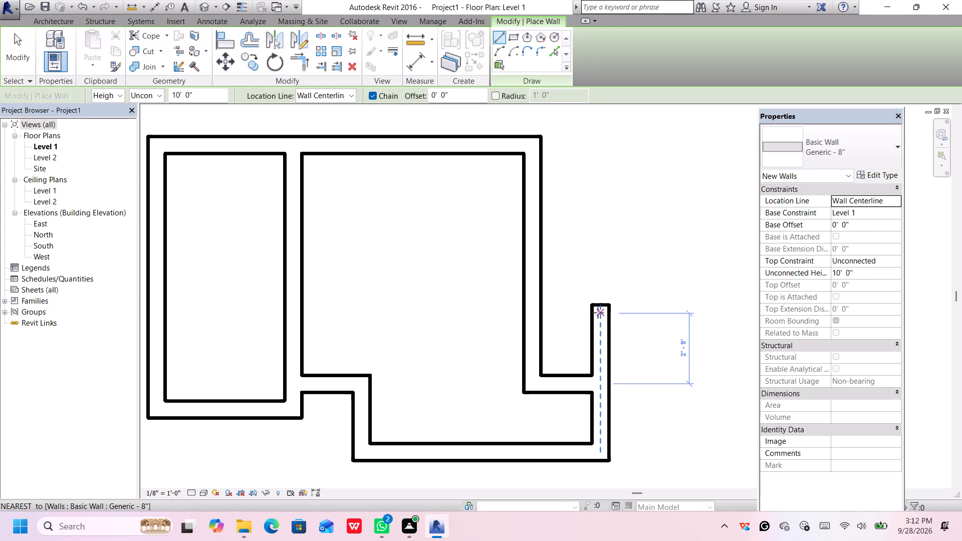
pyautogui.click(599, 304)
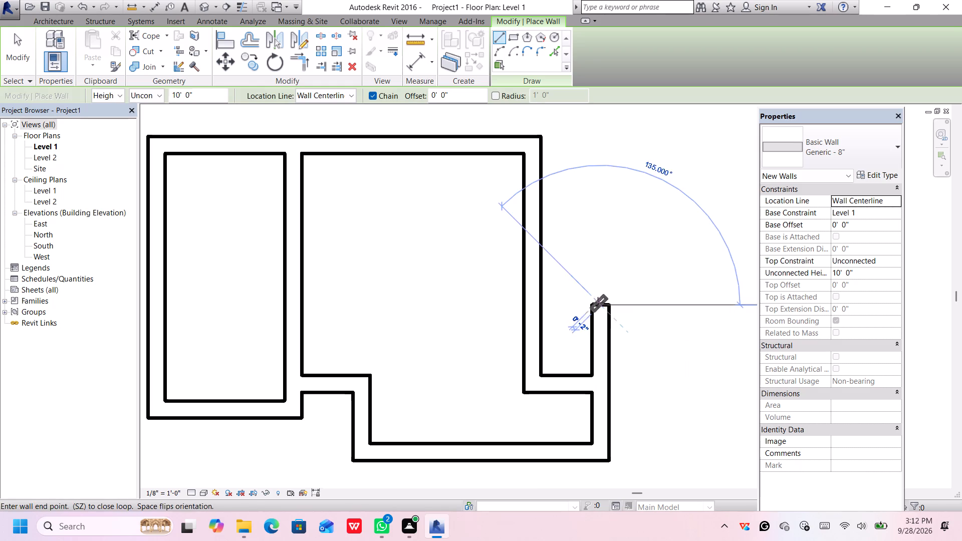
pyautogui.click(523, 309)
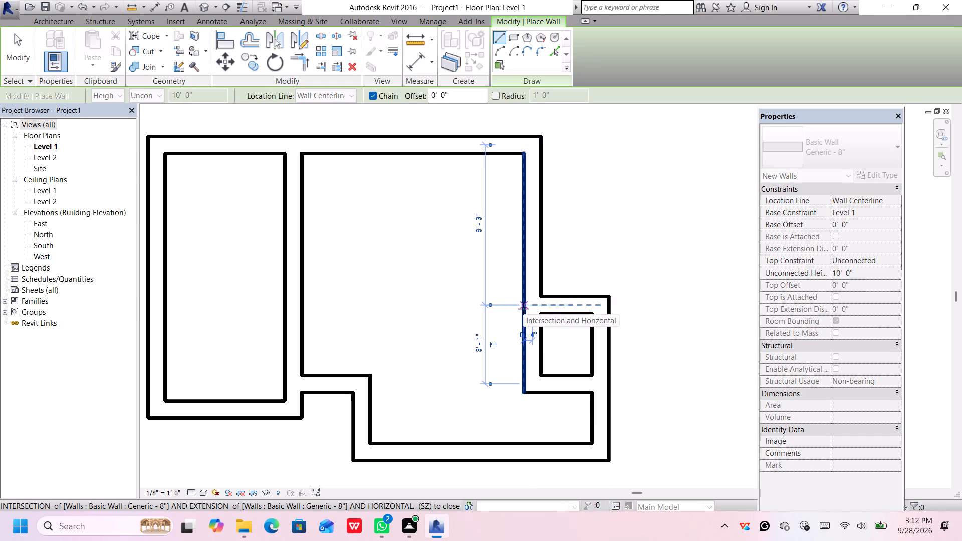
pyautogui.press('Escape')
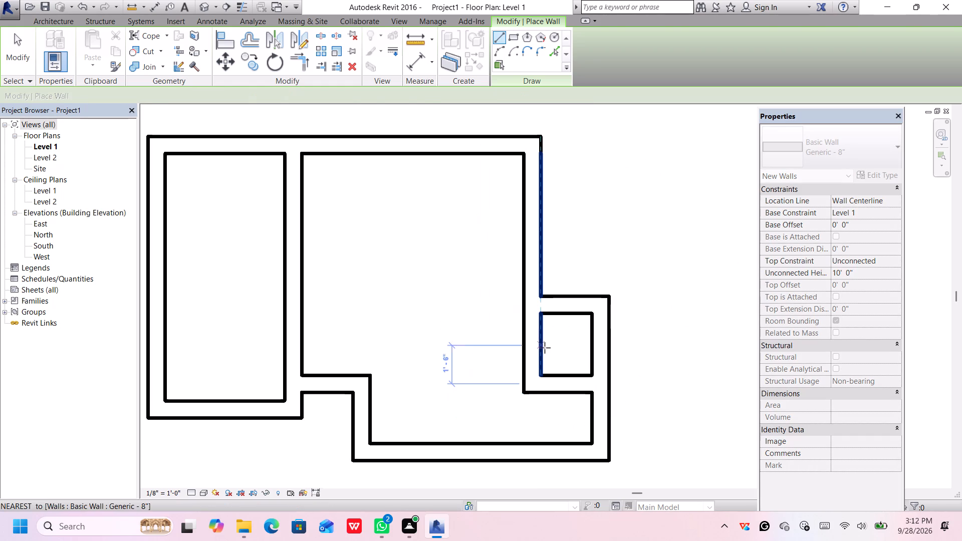
pyautogui.press('Escape')
# Shorten the larger room's east wall so its south end meets the new short east-west wall.
pyautogui.click(539, 358)
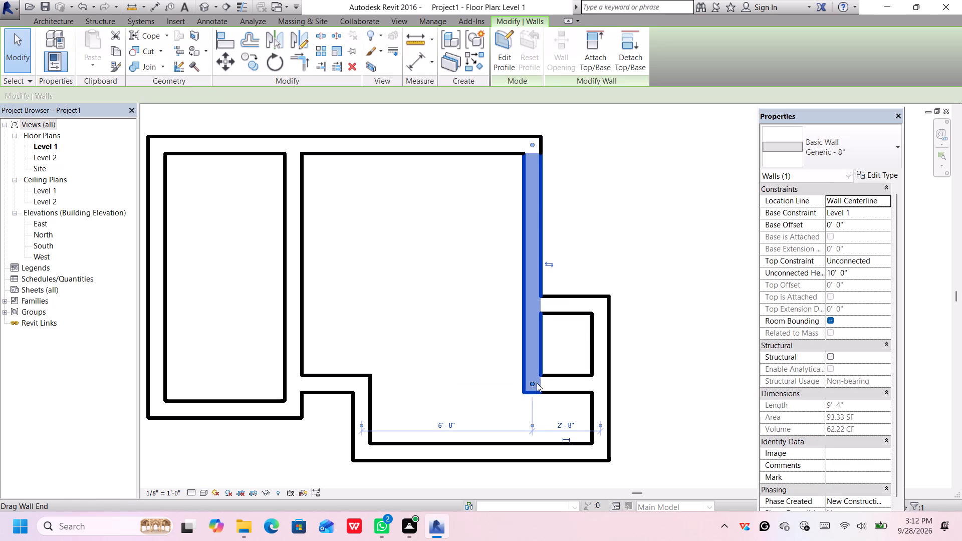
pyautogui.click(532, 381)
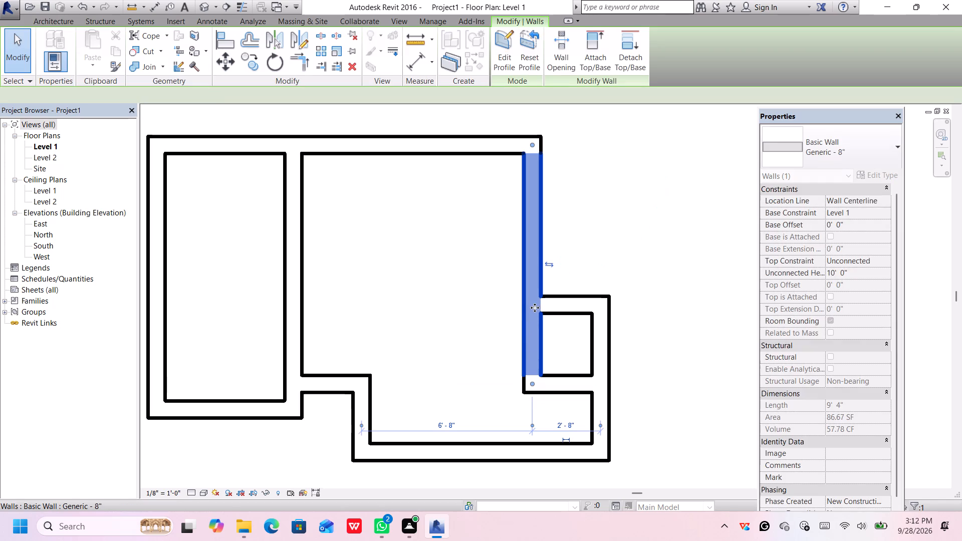
pyautogui.moveTo(533, 386); pyautogui.dragTo(532, 381)
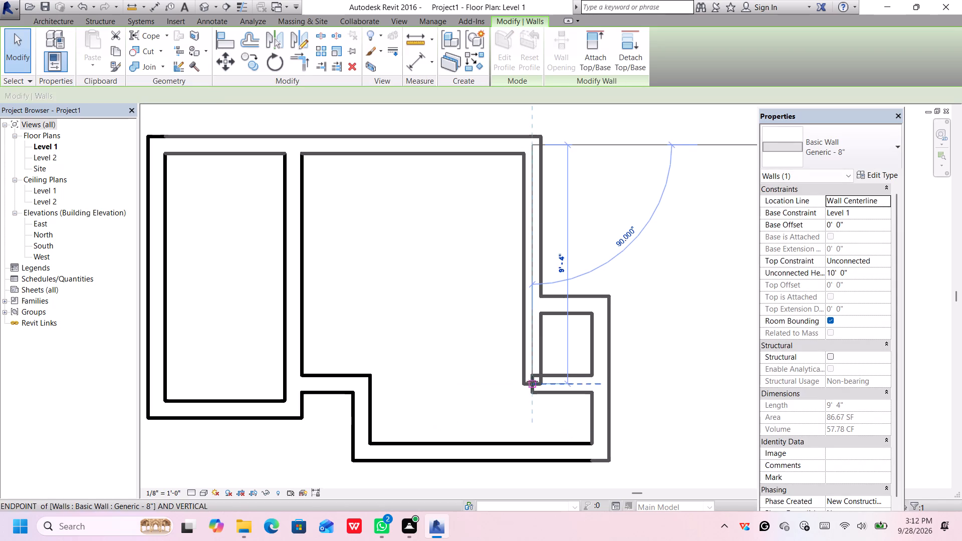
pyautogui.moveTo(532, 381); pyautogui.dragTo(531, 307)
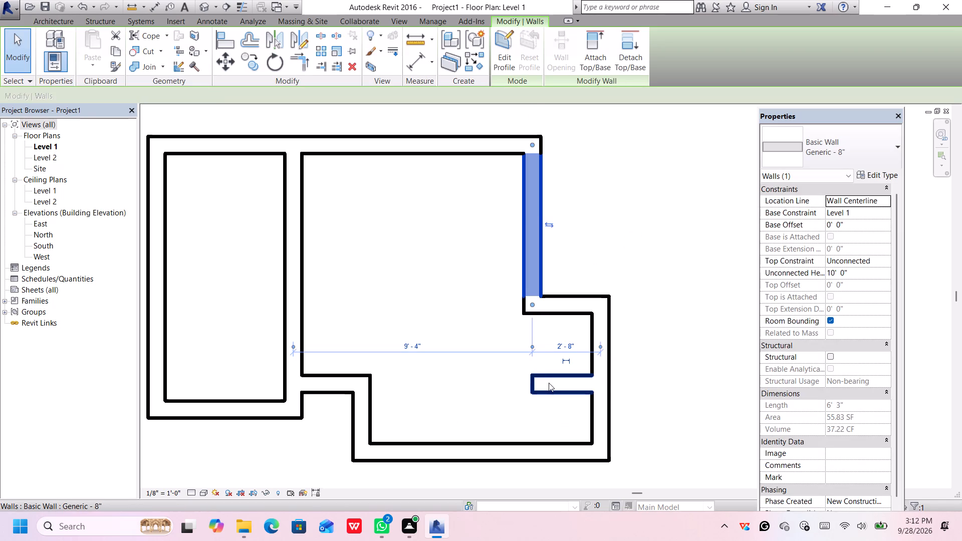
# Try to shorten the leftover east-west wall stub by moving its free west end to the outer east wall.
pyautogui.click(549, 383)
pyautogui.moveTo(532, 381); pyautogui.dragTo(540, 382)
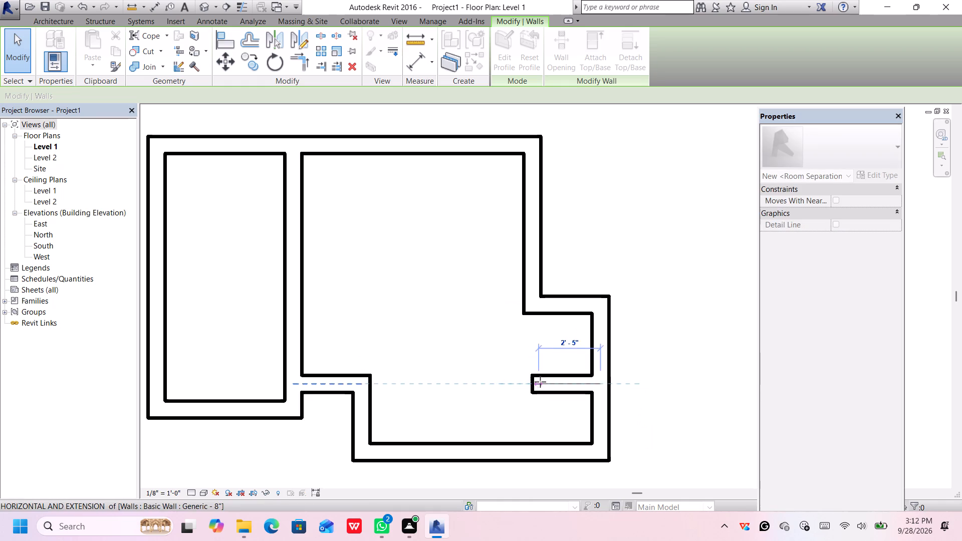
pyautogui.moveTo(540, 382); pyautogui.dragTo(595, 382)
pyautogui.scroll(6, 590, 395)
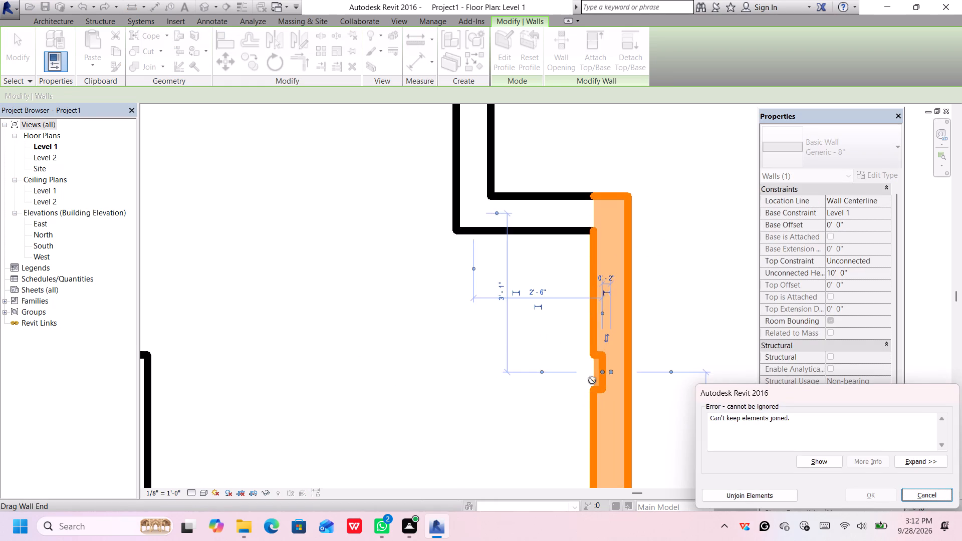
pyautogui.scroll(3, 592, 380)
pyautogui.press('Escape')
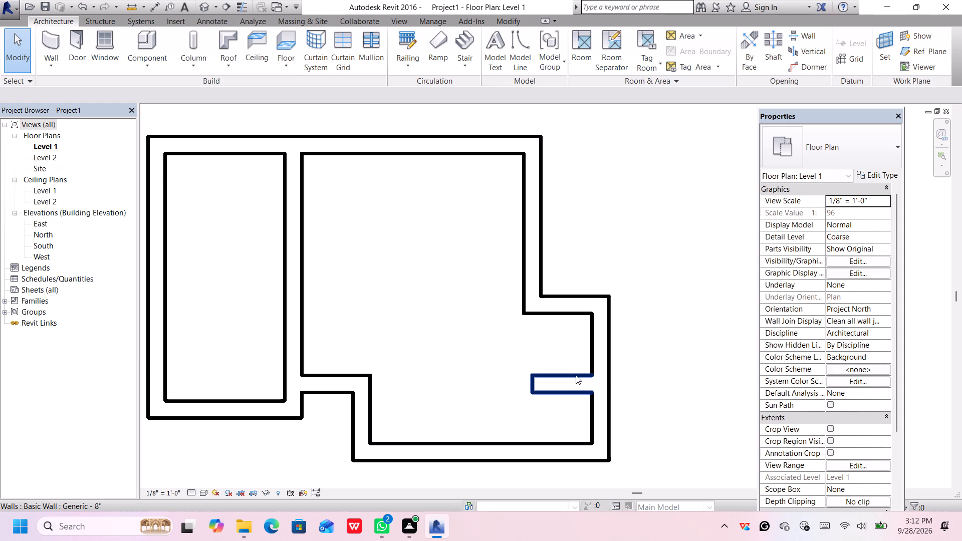
# Delete the leftover east-west wall stub inside the larger room's east recess.
pyautogui.click(576, 375)
pyautogui.press('Delete')
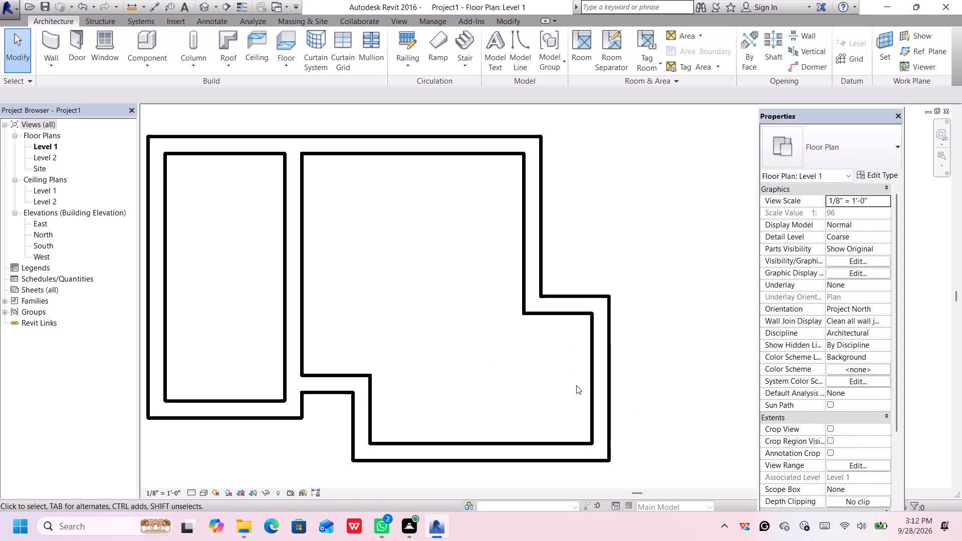
# Draw a 13' wall south from the small room's southwest corner.
pyautogui.scroll(-4, 576, 385)
pyautogui.moveTo(566, 403); pyautogui.dragTo(565, 334, button='middle')
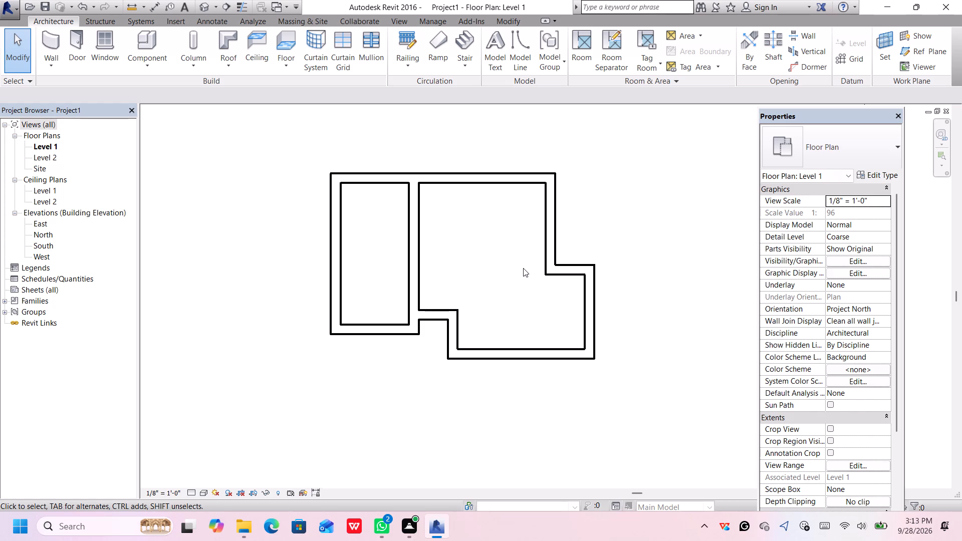
pyautogui.scroll(-3, 468, 342)
pyautogui.moveTo(468, 339); pyautogui.dragTo(465, 311, button='middle')
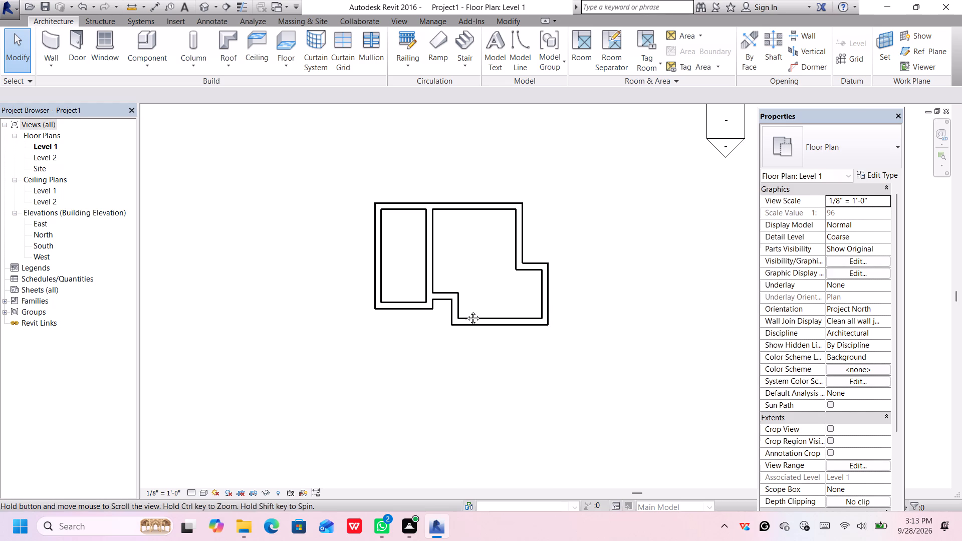
pyautogui.moveTo(465, 311); pyautogui.dragTo(465, 312, button='middle')
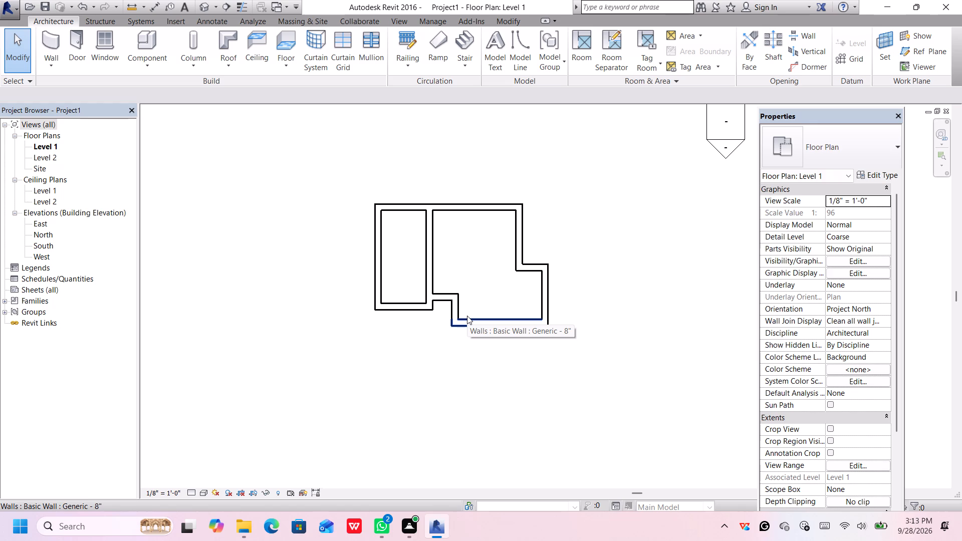
pyautogui.click(48, 45)
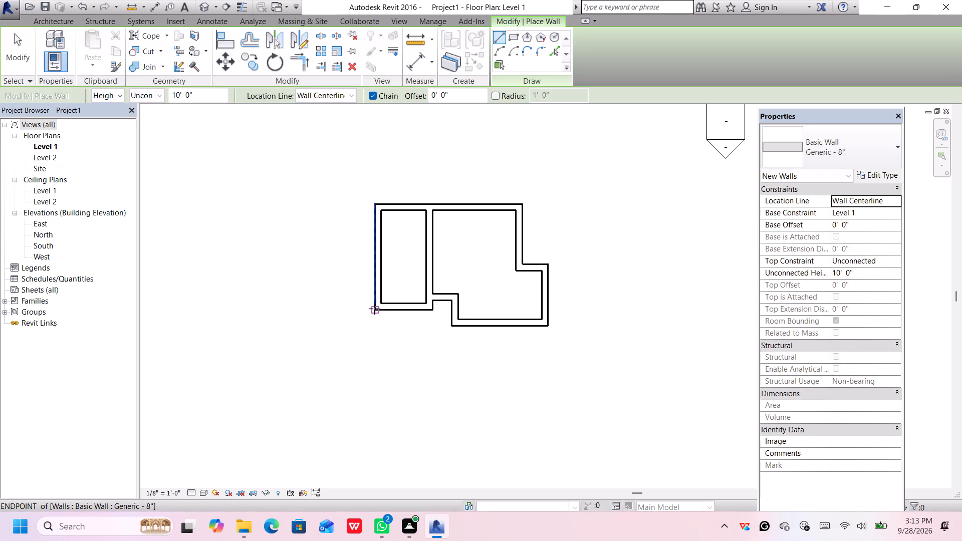
pyautogui.click(378, 305)
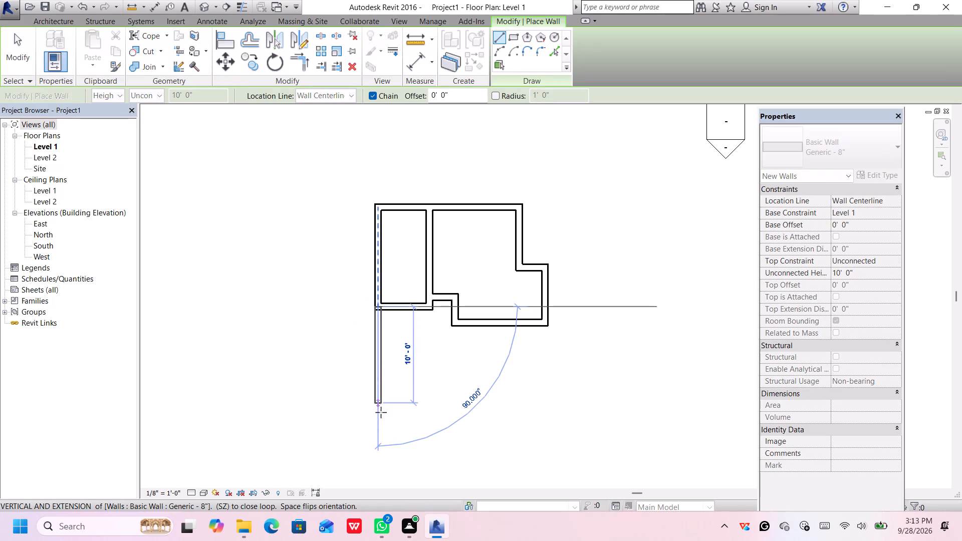
pyautogui.scroll(-1, 381, 415)
pyautogui.moveTo(378, 420); pyautogui.dragTo(369, 357, button='middle')
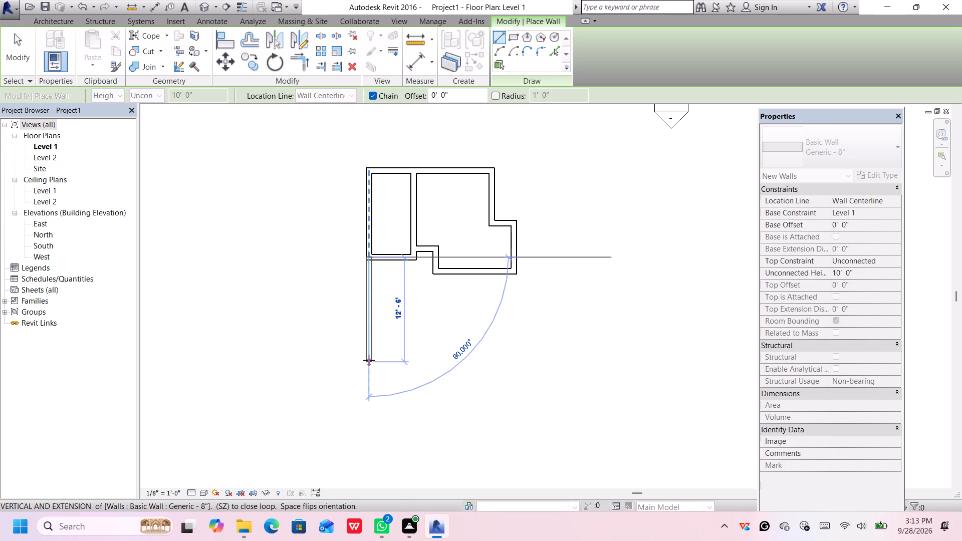
pyautogui.write('13')
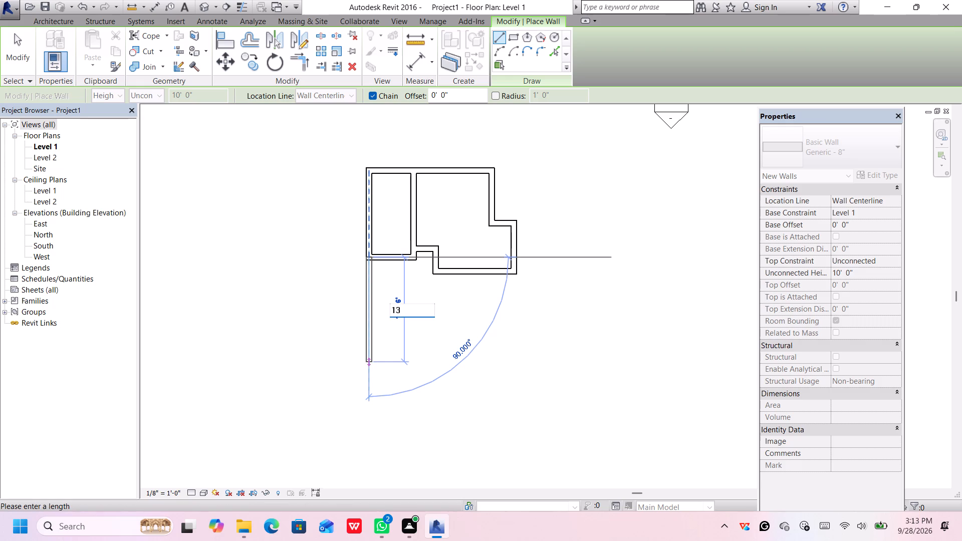
pyautogui.press("'")
pyautogui.press('Return')
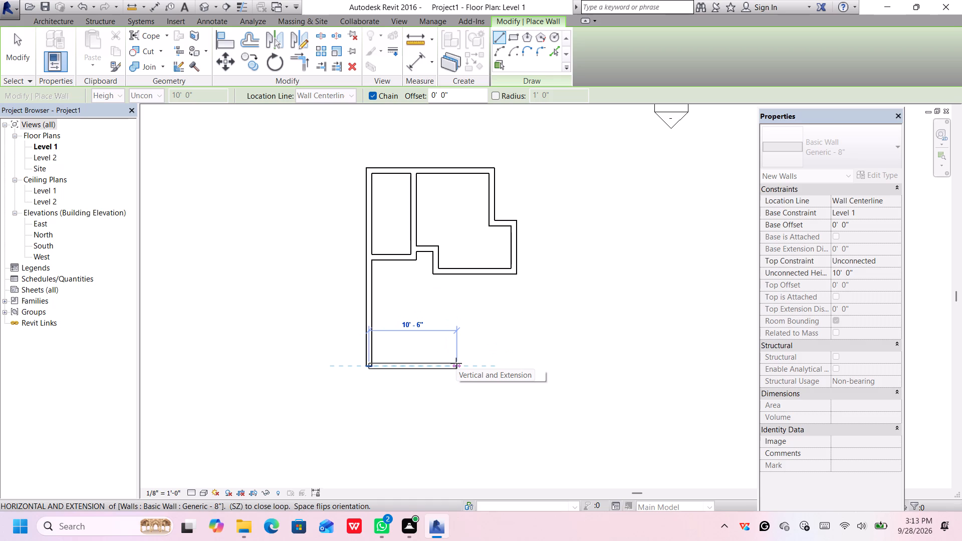
# Continue the wall chain 12' east from the south end of the 13' wall.
pyautogui.write('11')
pyautogui.press('BackSpace')
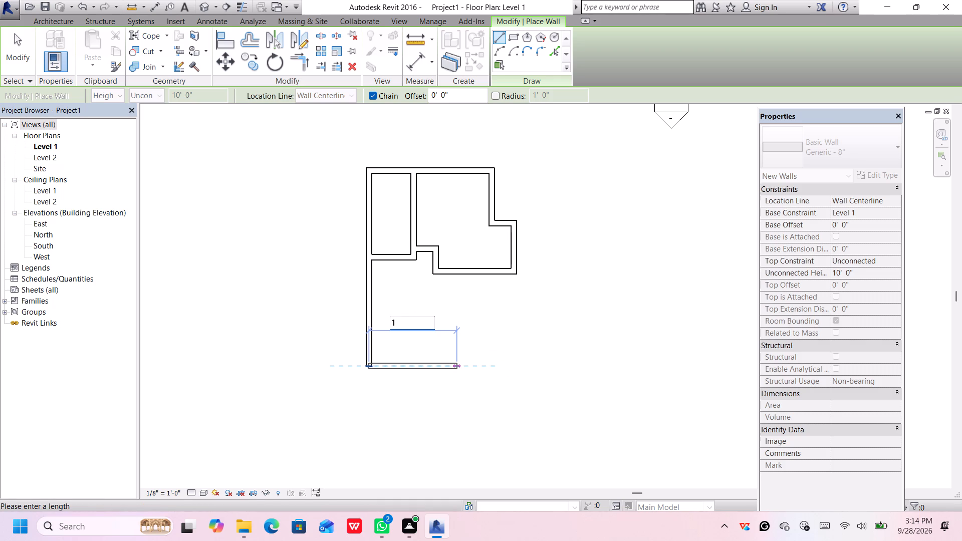
pyautogui.write("2'")
pyautogui.press('Return')
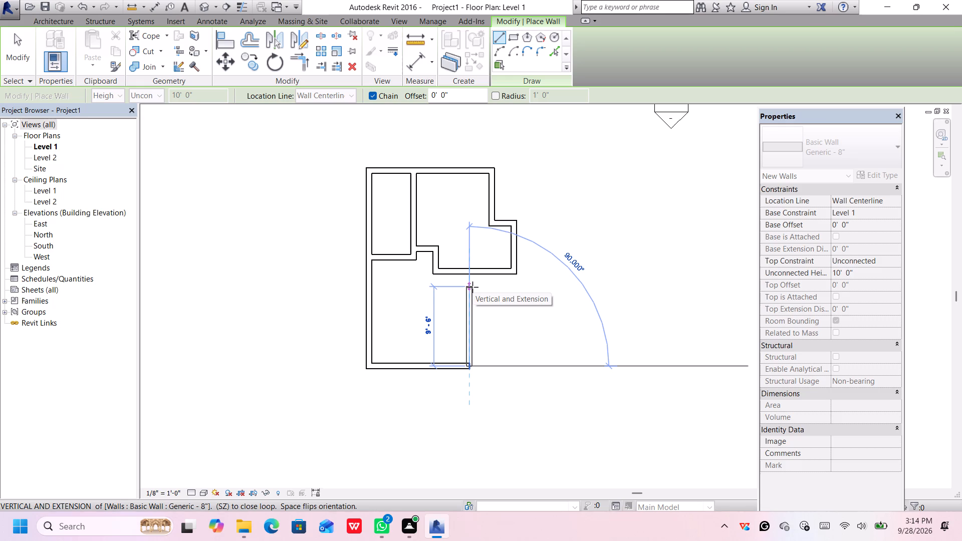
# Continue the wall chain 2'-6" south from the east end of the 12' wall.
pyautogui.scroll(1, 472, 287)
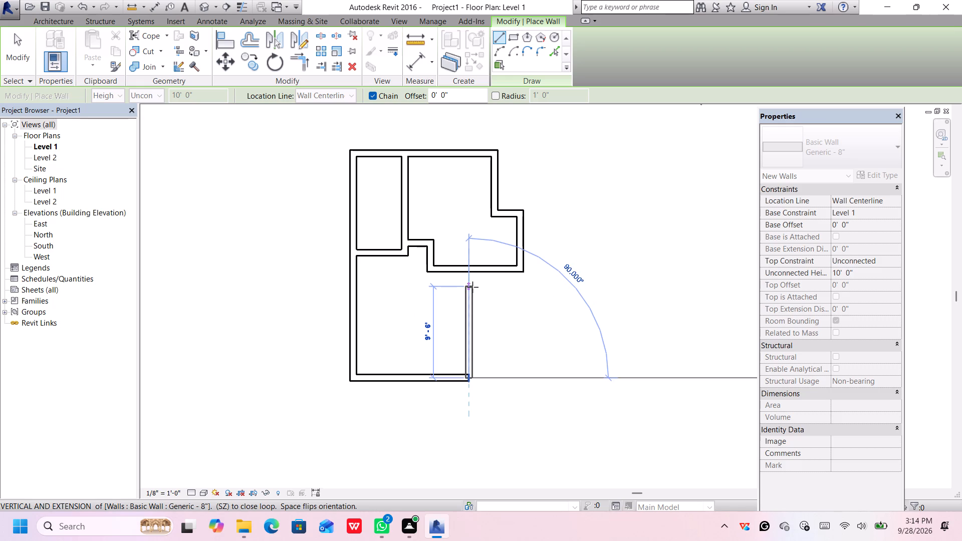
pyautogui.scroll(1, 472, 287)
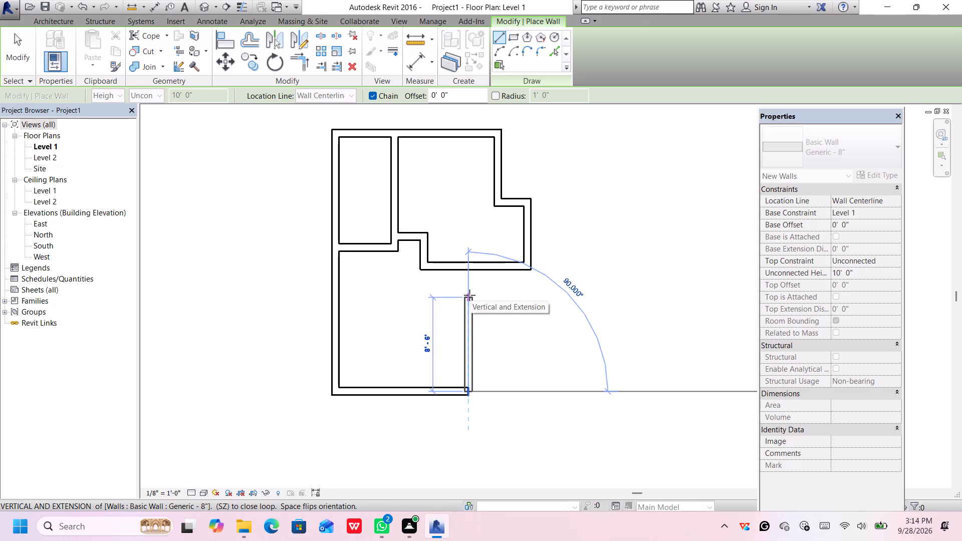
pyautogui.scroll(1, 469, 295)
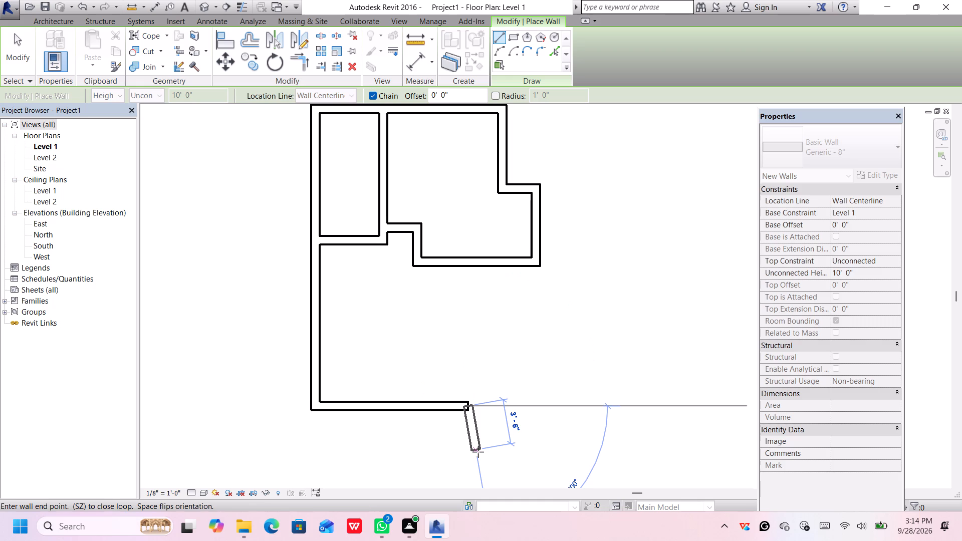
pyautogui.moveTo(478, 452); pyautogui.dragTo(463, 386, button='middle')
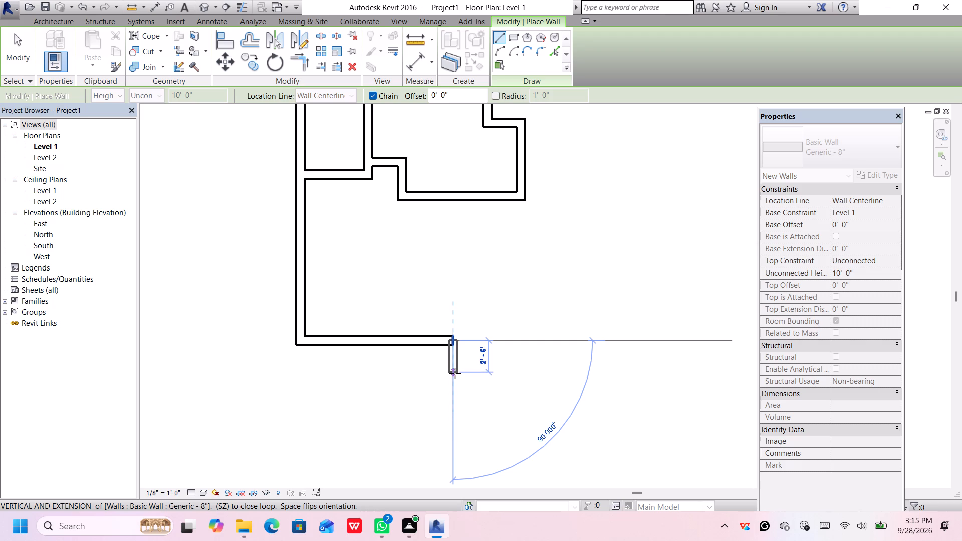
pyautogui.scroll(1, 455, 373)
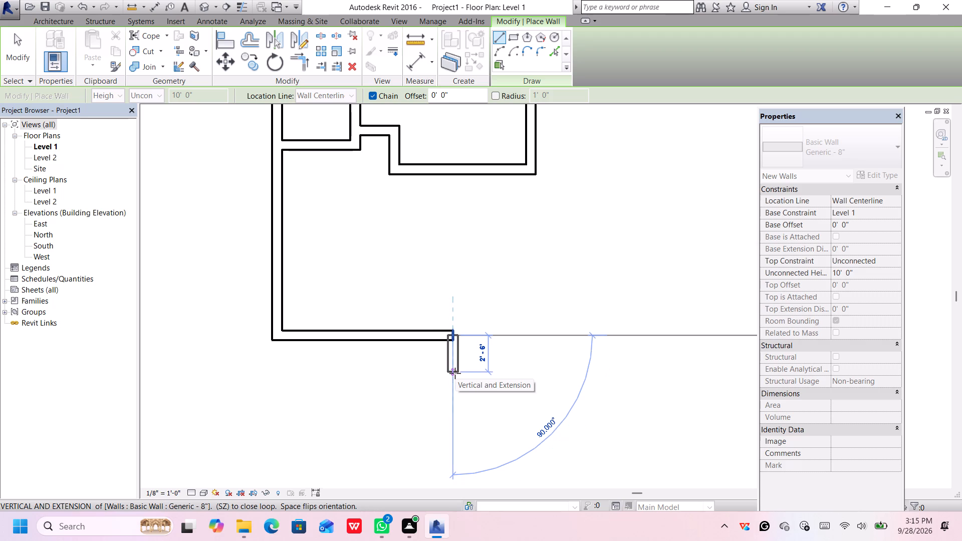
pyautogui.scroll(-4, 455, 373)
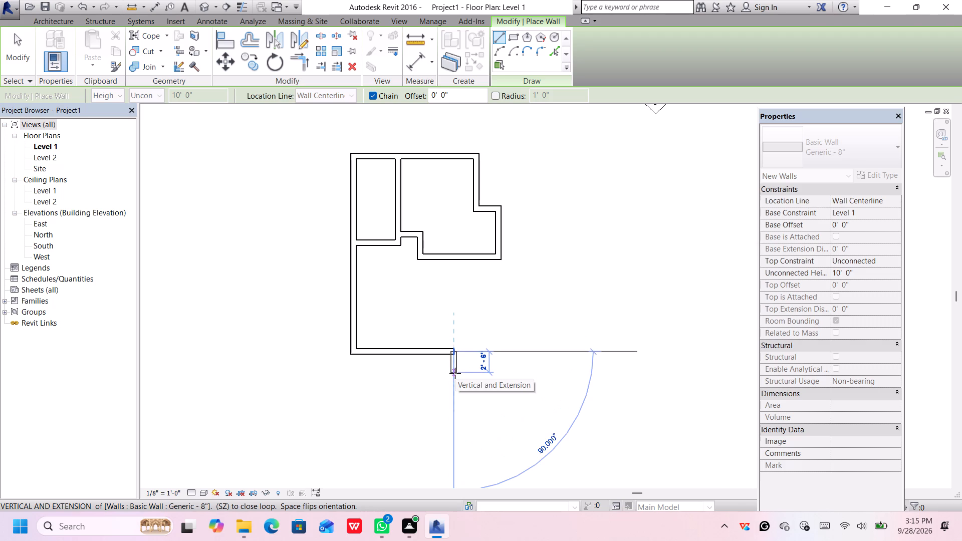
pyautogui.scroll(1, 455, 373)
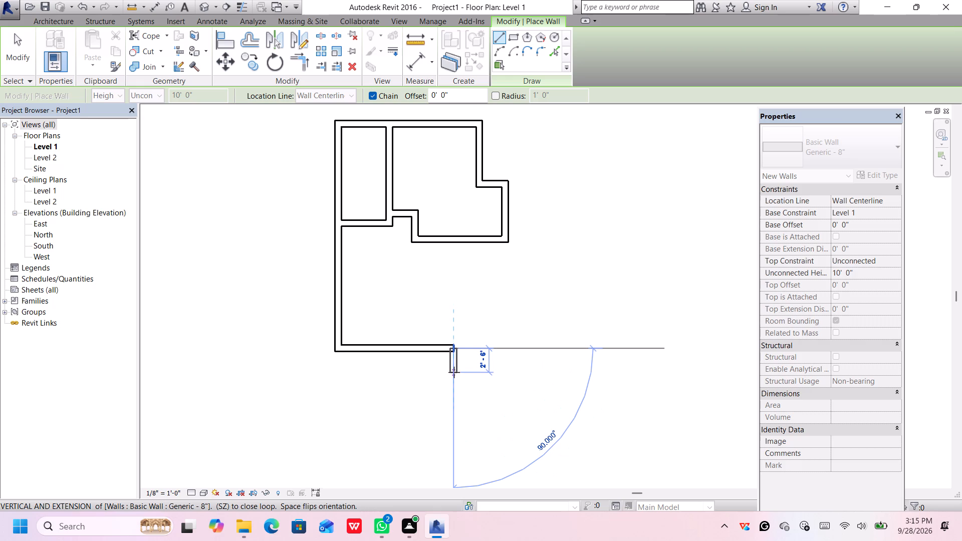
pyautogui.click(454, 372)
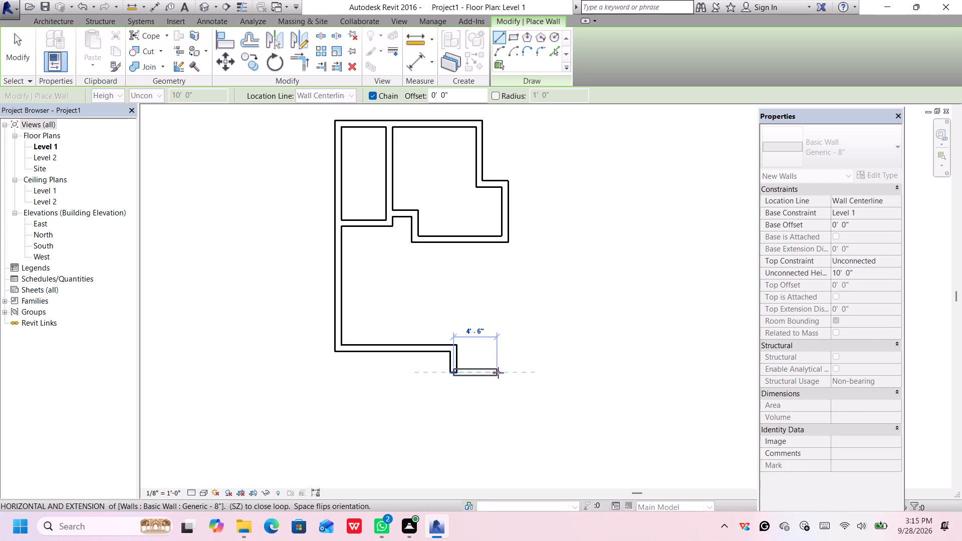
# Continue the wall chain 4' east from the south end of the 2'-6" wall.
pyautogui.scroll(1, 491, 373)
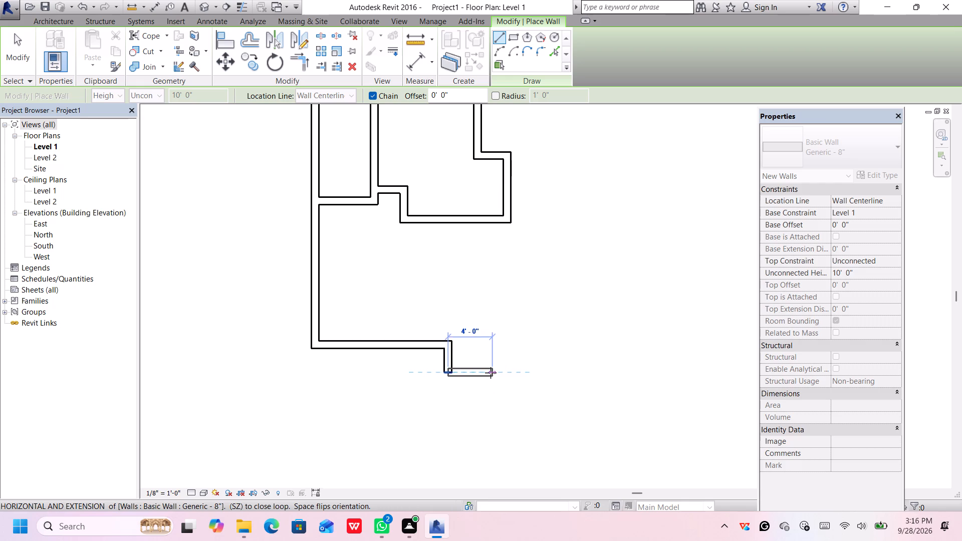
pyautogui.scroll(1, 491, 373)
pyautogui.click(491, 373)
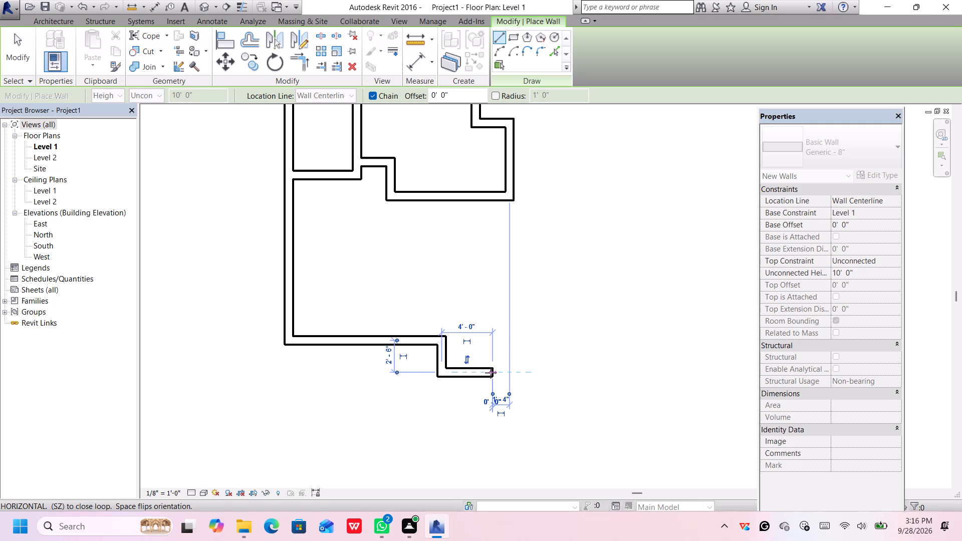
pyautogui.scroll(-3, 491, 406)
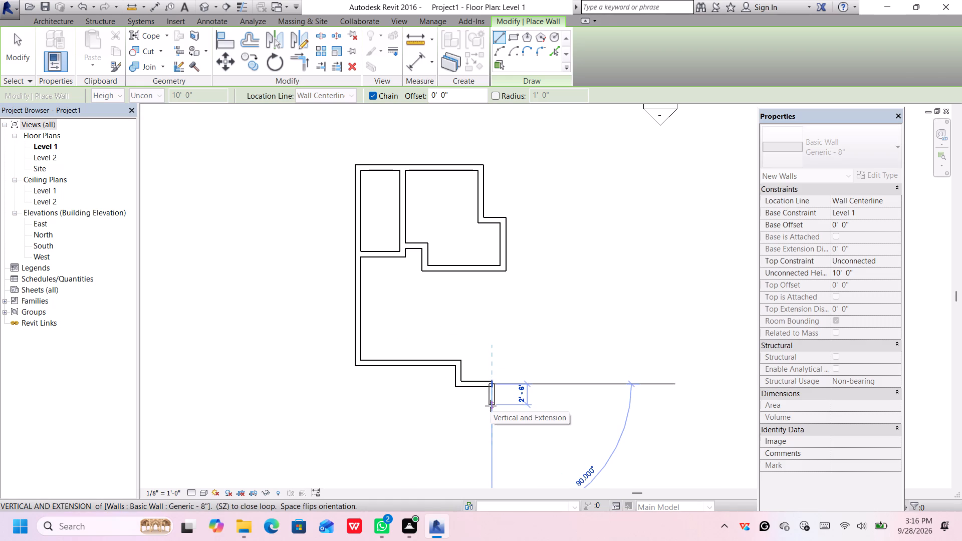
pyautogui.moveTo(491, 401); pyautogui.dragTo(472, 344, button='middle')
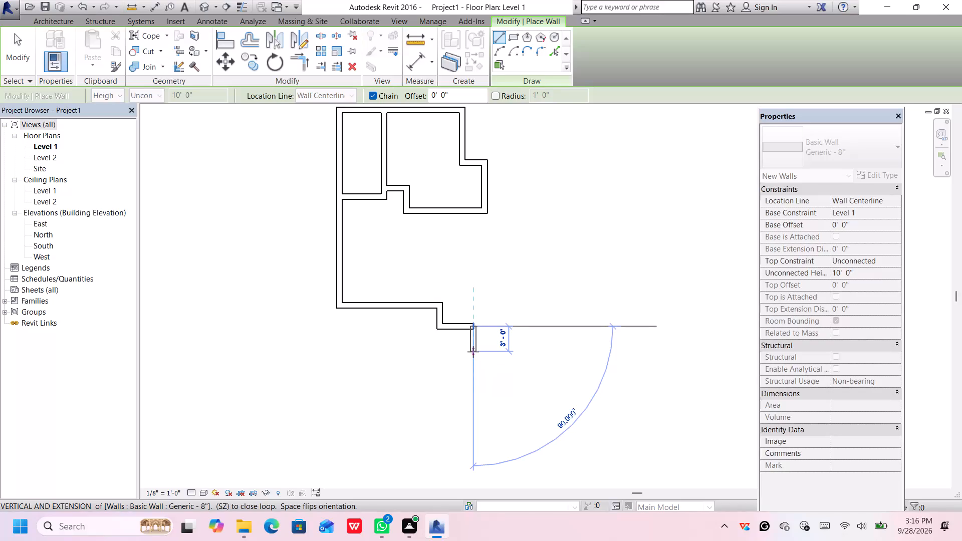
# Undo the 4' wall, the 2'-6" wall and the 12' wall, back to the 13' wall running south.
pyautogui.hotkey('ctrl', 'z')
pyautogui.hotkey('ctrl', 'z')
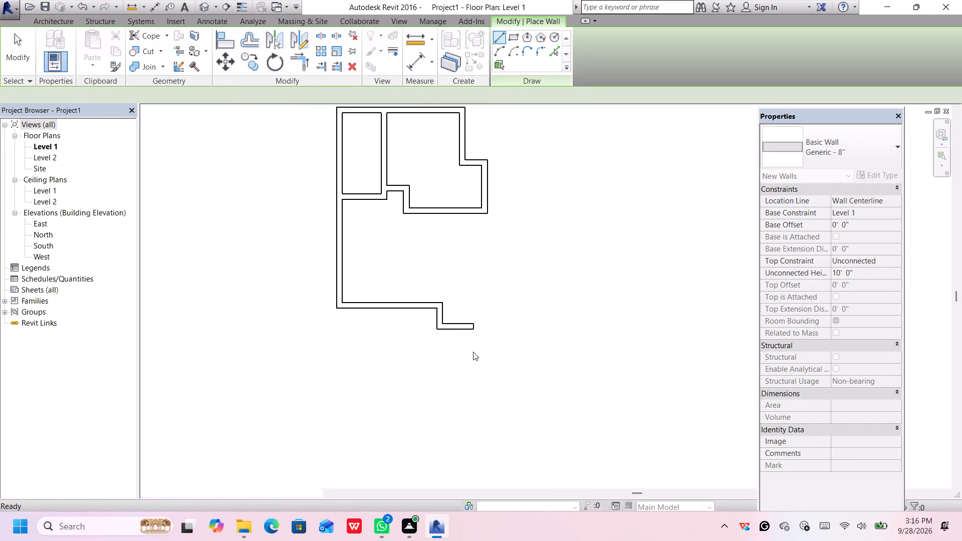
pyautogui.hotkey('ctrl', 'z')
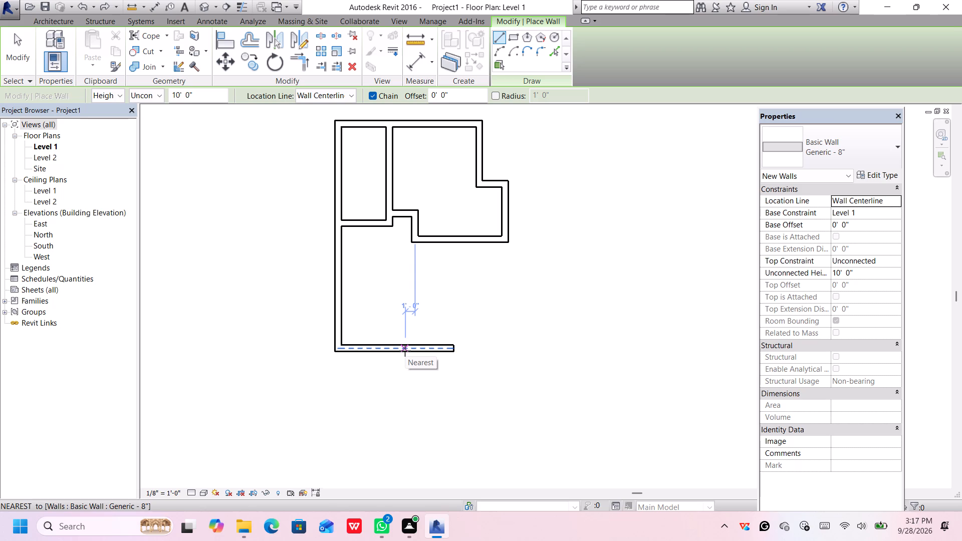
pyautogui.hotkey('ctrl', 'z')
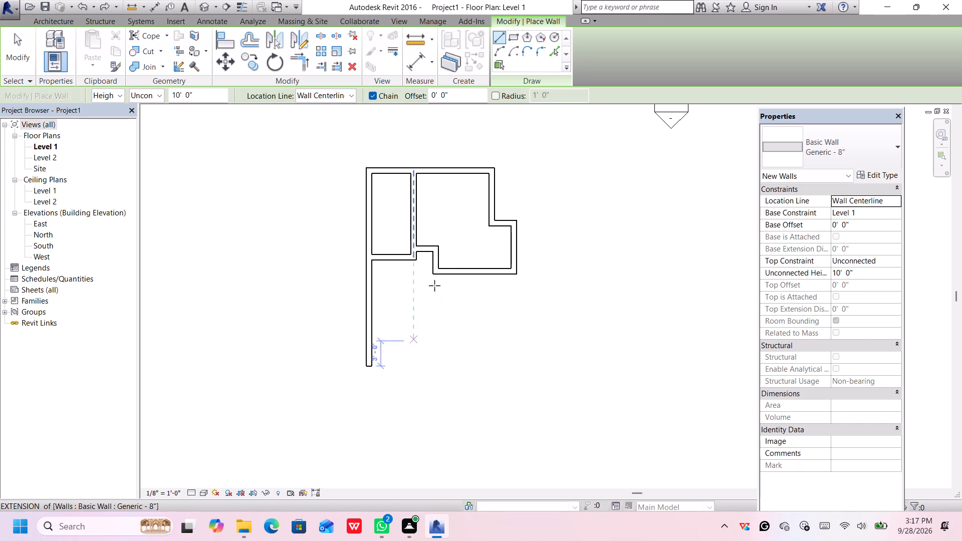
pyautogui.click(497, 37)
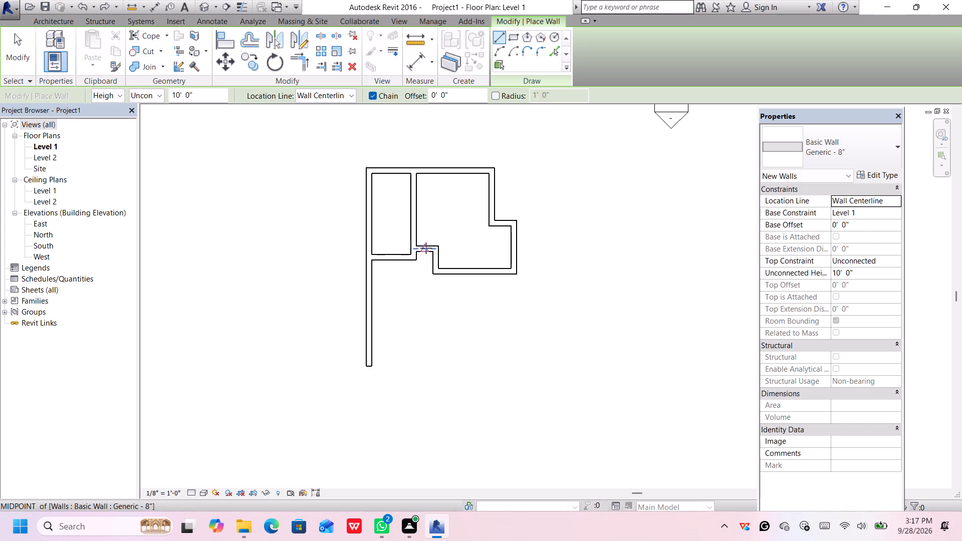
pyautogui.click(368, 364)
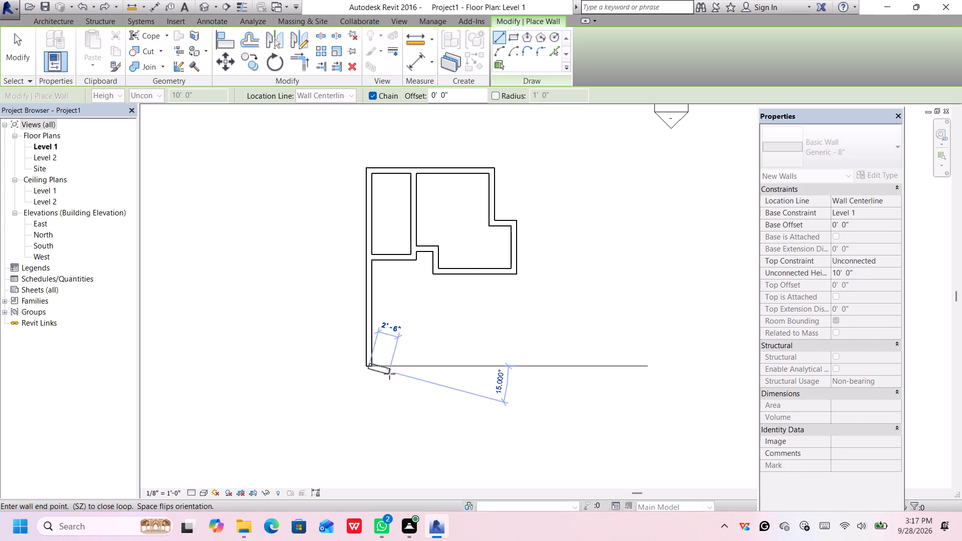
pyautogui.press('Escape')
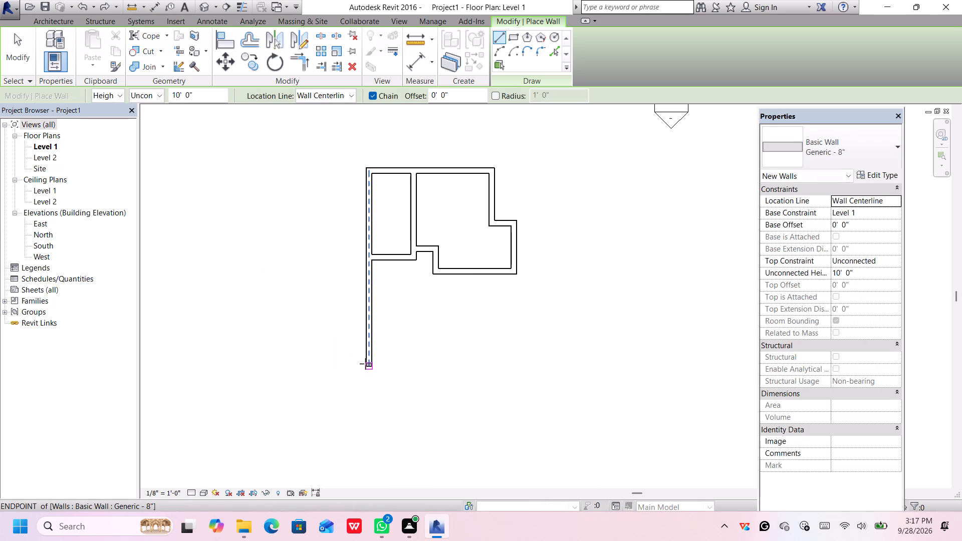
# Draw a 7'-6" wall east from the south end of the 13' wall.
pyautogui.scroll(3, 365, 365)
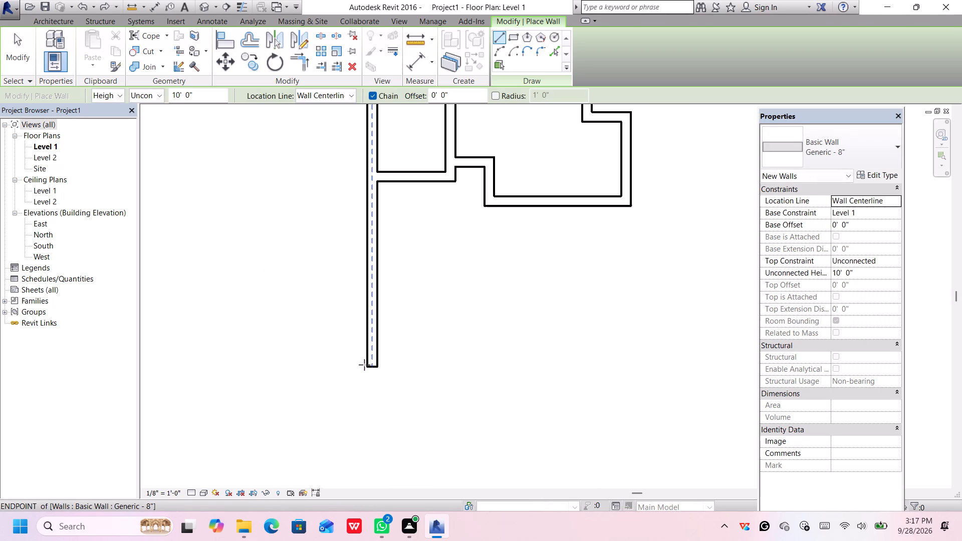
pyautogui.scroll(2, 364, 365)
pyautogui.click(365, 366)
pyautogui.scroll(-2, 466, 360)
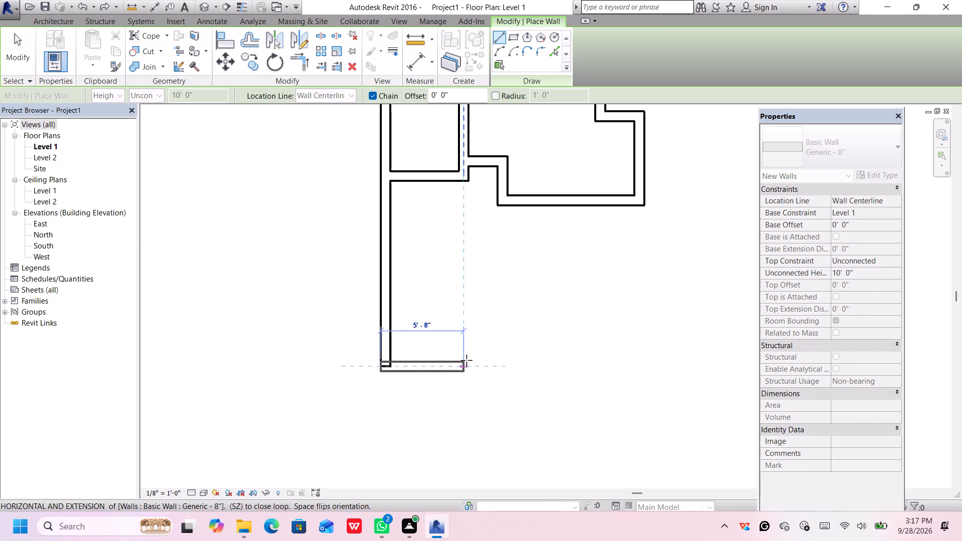
pyautogui.scroll(-3, 466, 360)
pyautogui.moveTo(466, 360); pyautogui.dragTo(407, 354, button='middle')
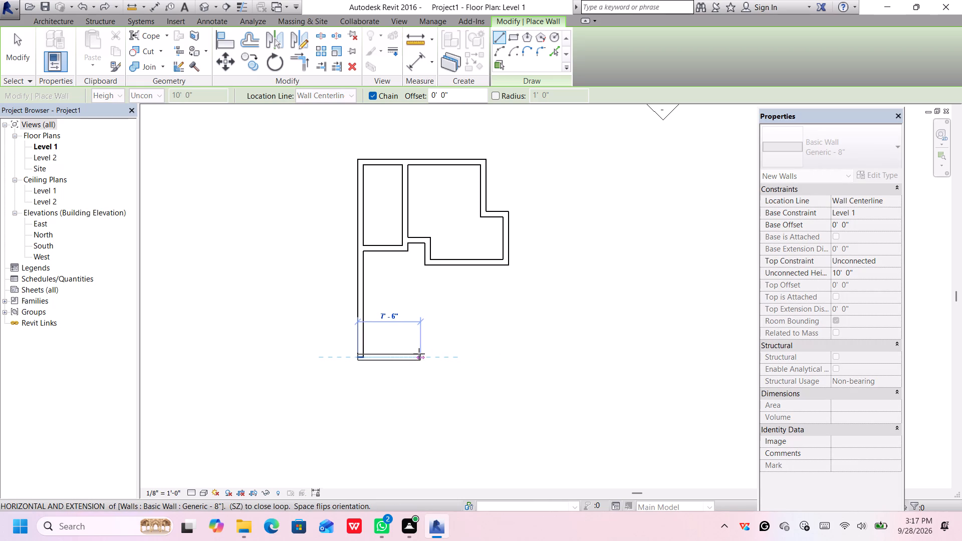
pyautogui.scroll(1, 419, 352)
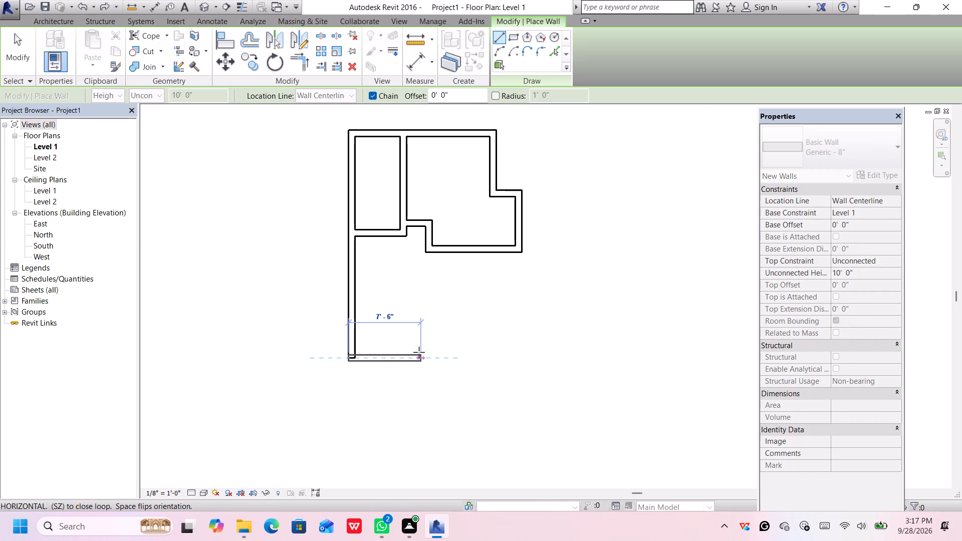
pyautogui.scroll(1, 419, 352)
pyautogui.scroll(-1, 419, 352)
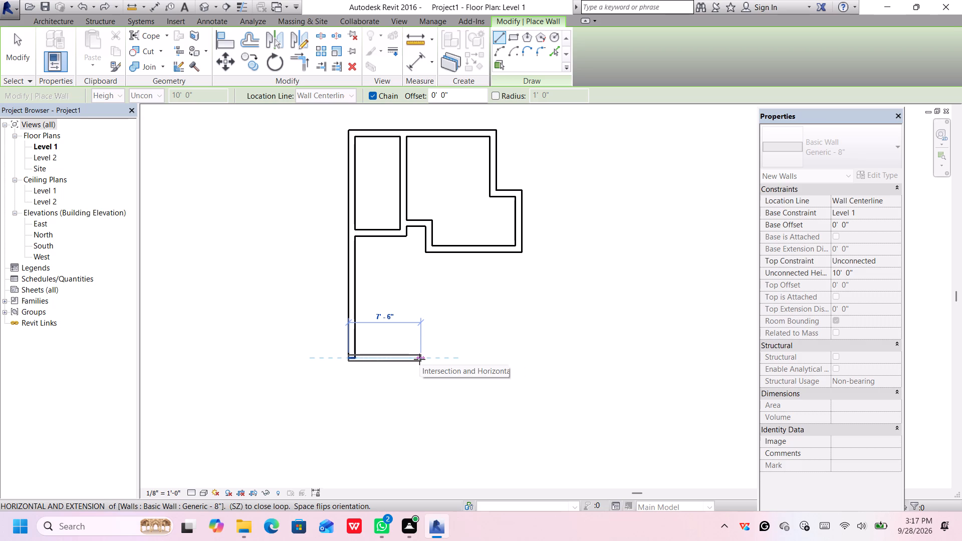
pyautogui.click(419, 359)
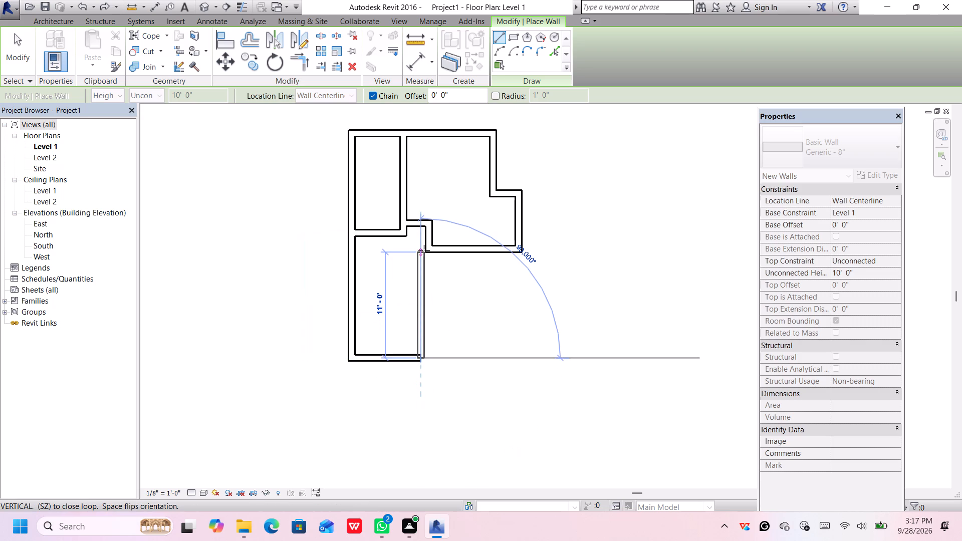
# Continue the wall chain 9' north from the east end of the 7'-6" wall and end the chain.
pyautogui.scroll(1, 424, 251)
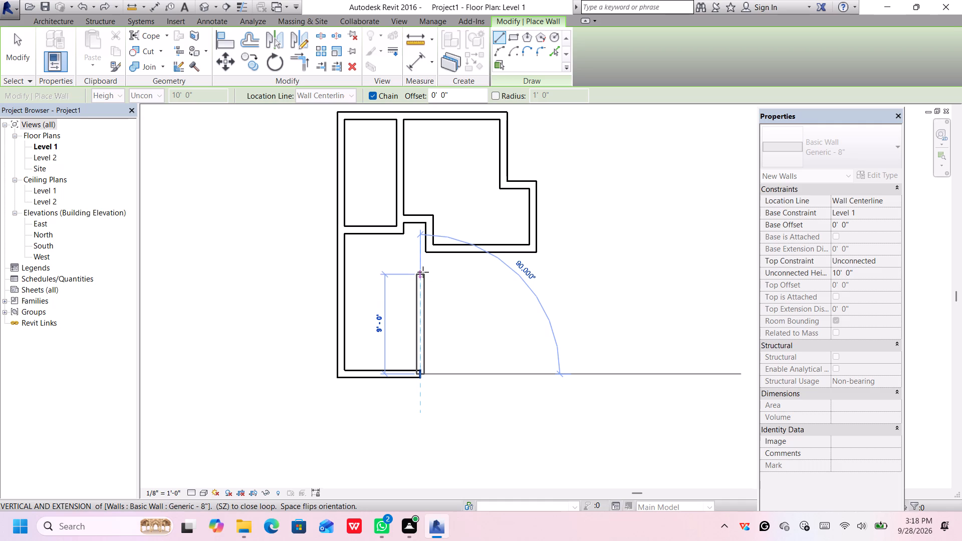
pyautogui.click(423, 273)
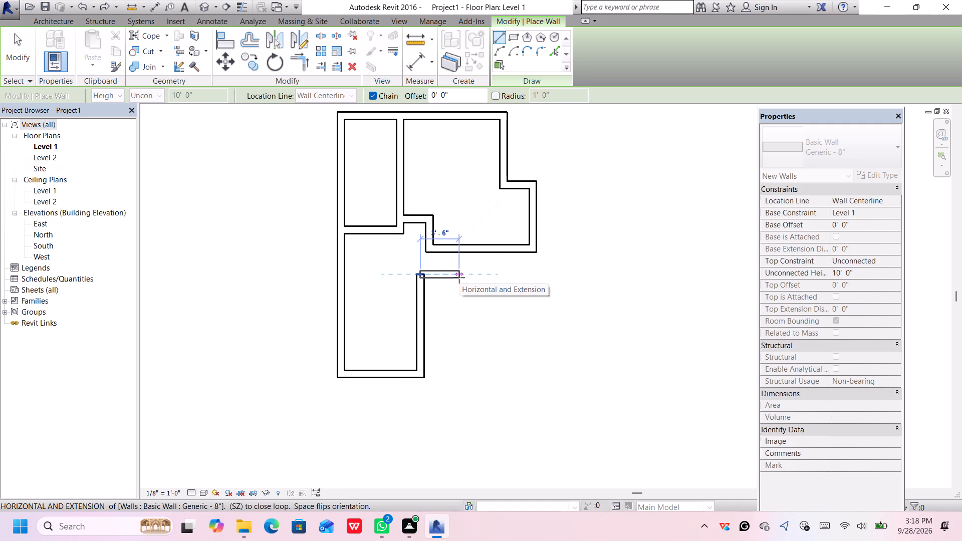
pyautogui.press('Escape')
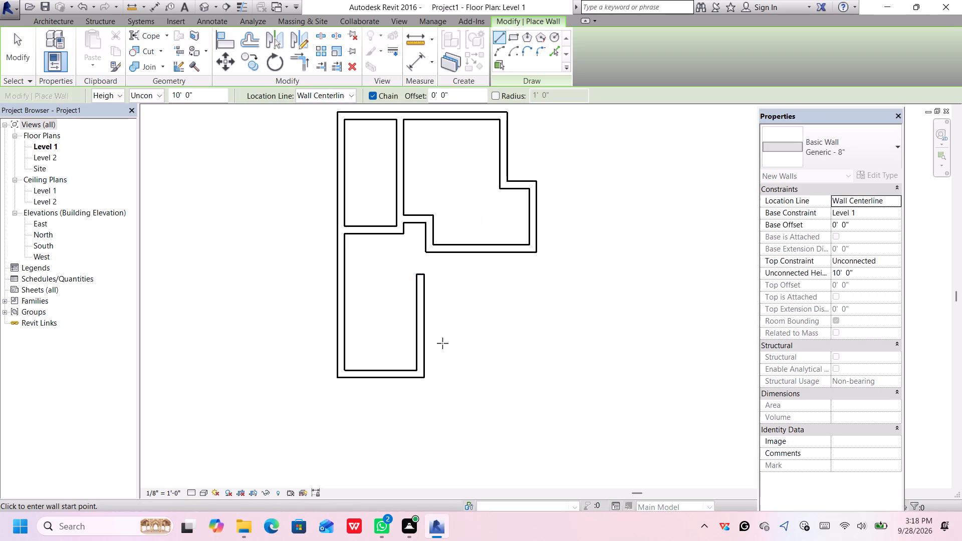
# Draw a short wall stub south from the corner where the 7'-6" and 9' walls meet.
pyautogui.scroll(-2, 442, 345)
pyautogui.moveTo(431, 361); pyautogui.dragTo(404, 290, button='middle')
pyautogui.scroll(2, 406, 306)
pyautogui.scroll(-1, 406, 300)
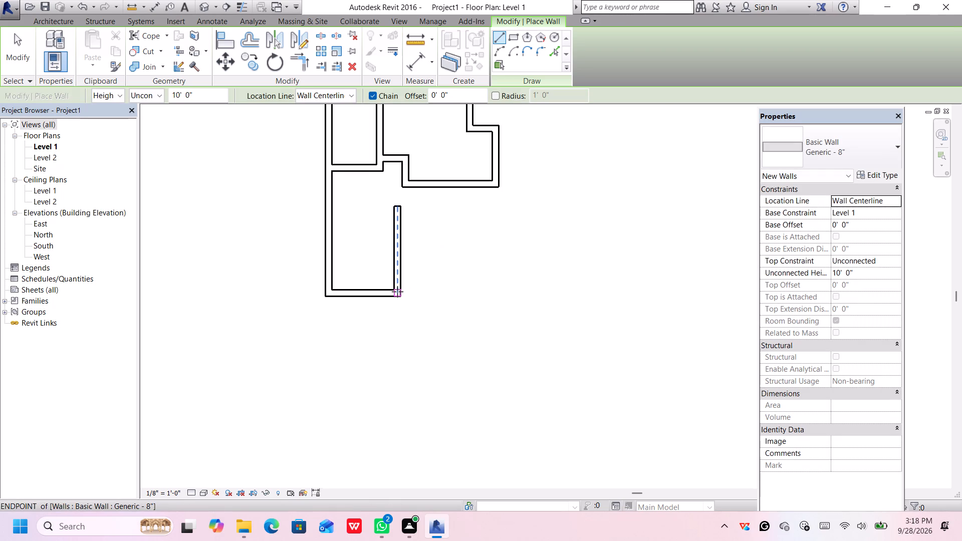
pyautogui.click(397, 292)
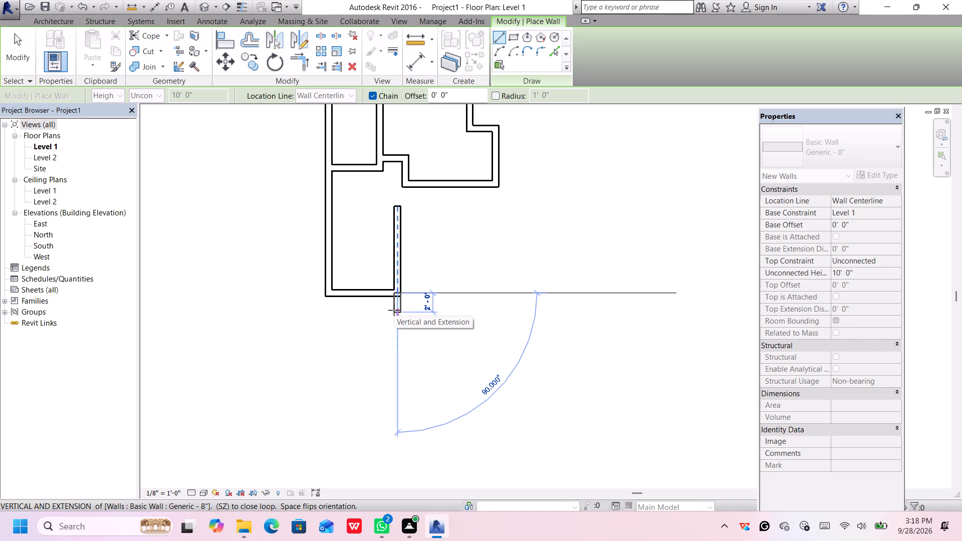
pyautogui.click(394, 308)
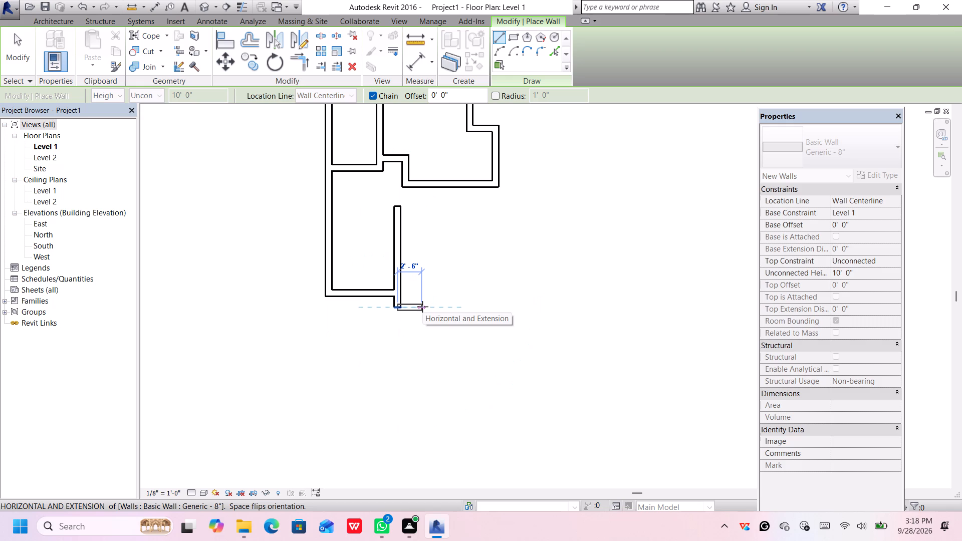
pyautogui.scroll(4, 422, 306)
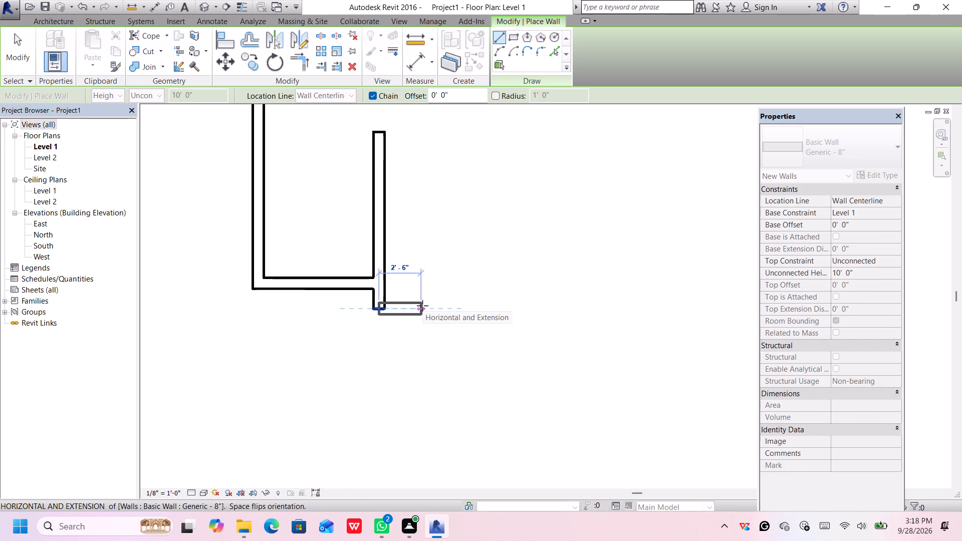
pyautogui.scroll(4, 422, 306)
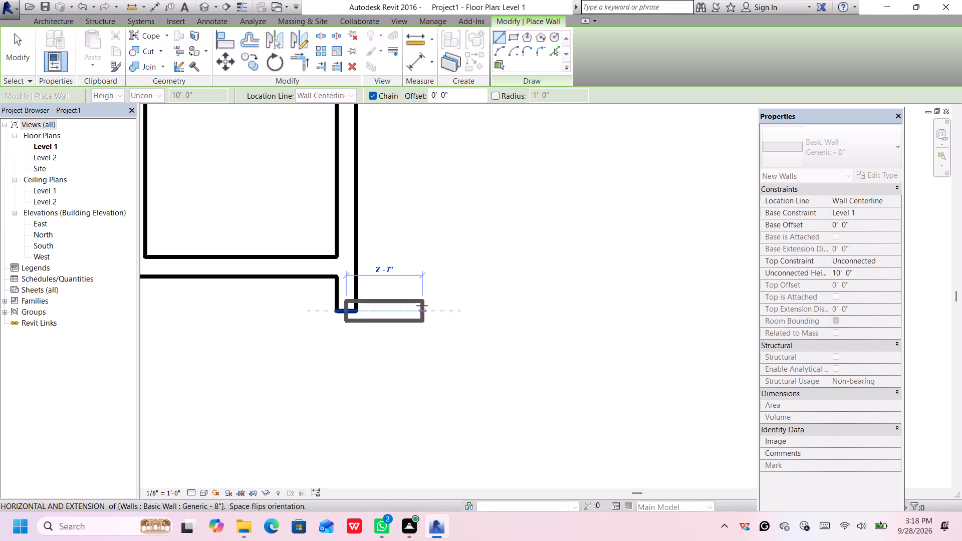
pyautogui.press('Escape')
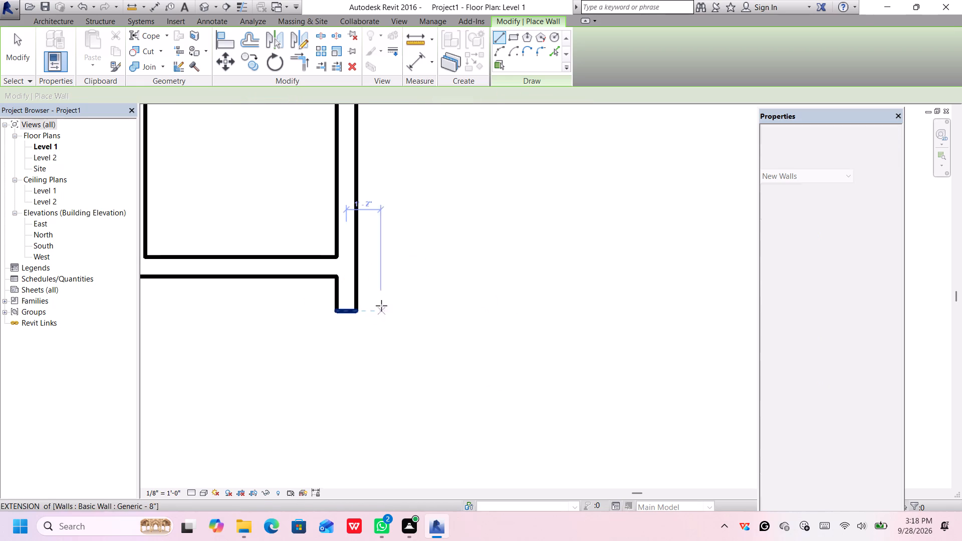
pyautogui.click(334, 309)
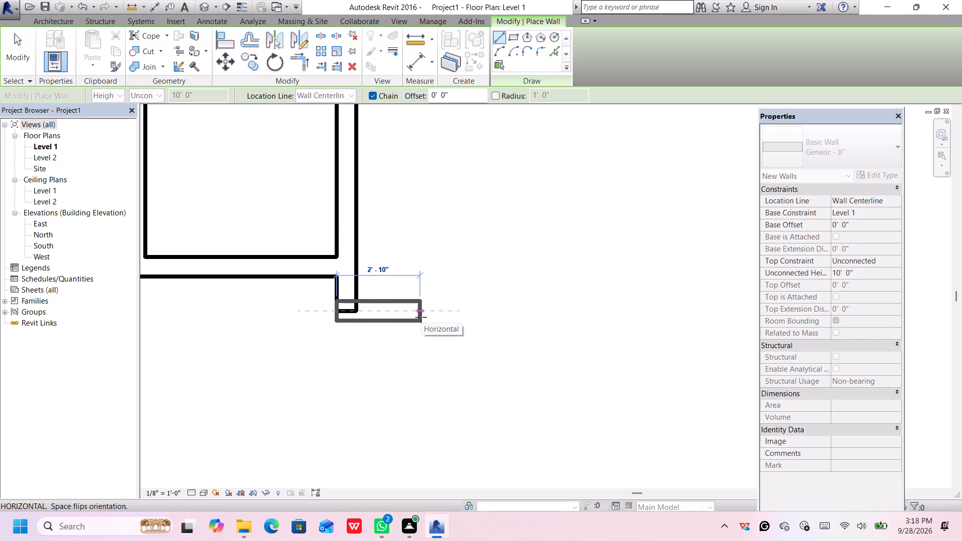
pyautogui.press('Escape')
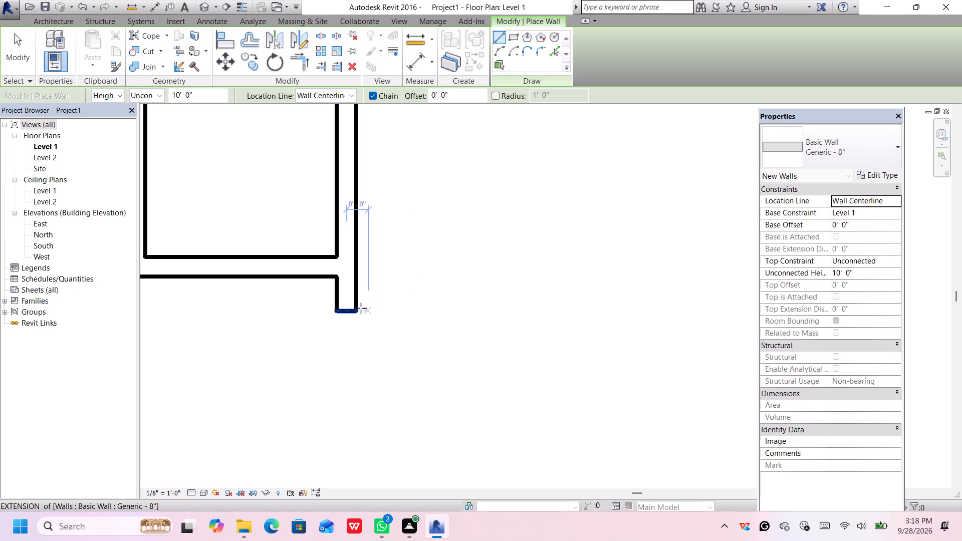
# Draw a wall 4' east from the south end of the short stub and turn it 3' south.
pyautogui.click(343, 309)
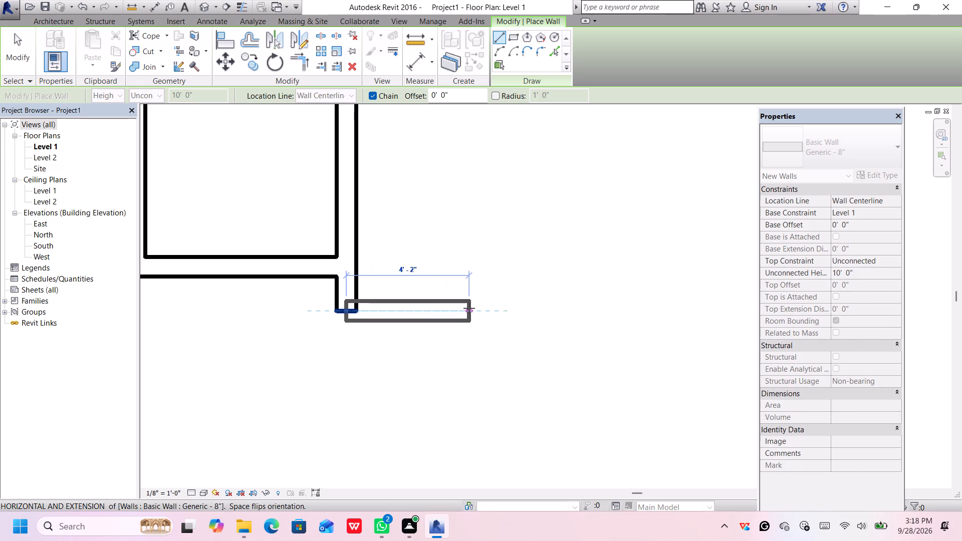
pyautogui.scroll(-3, 461, 307)
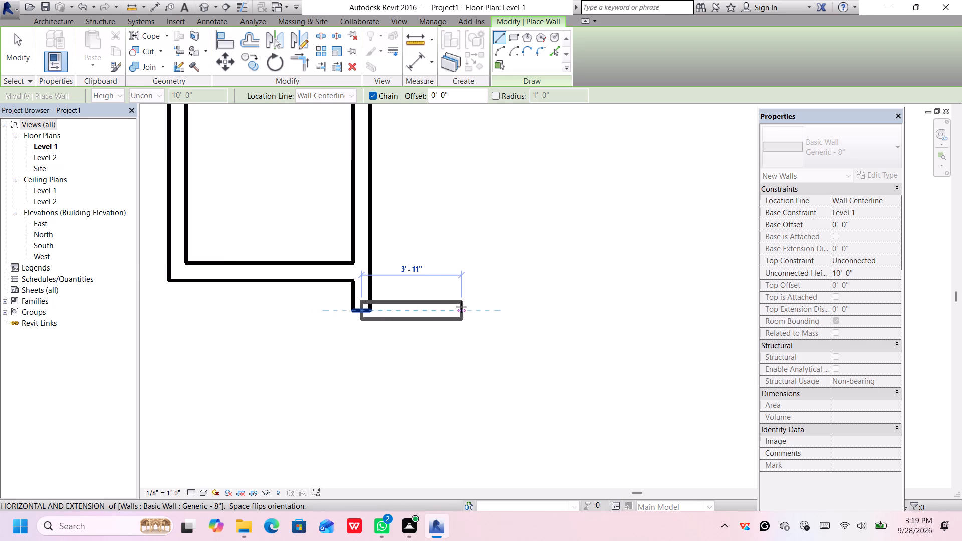
pyautogui.scroll(-2, 461, 307)
pyautogui.click(461, 307)
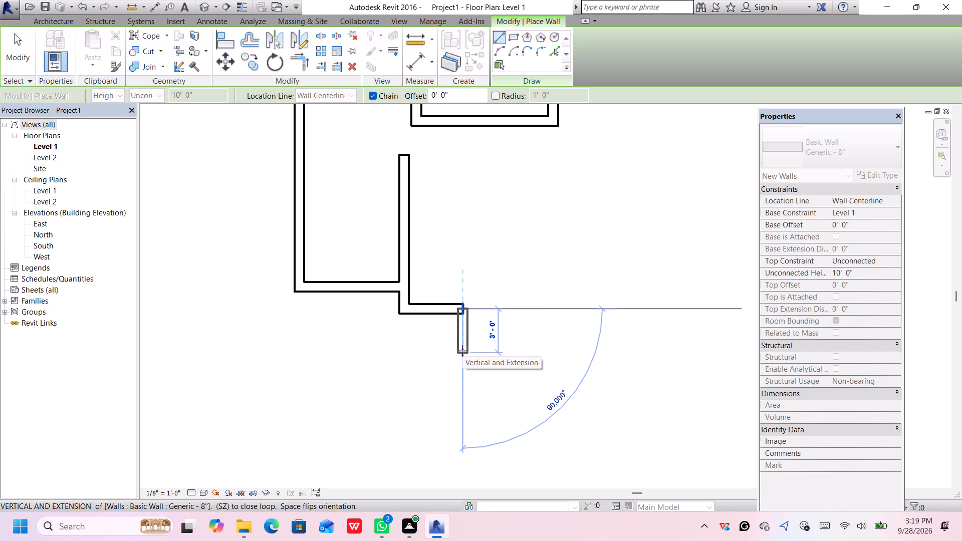
pyautogui.click(462, 349)
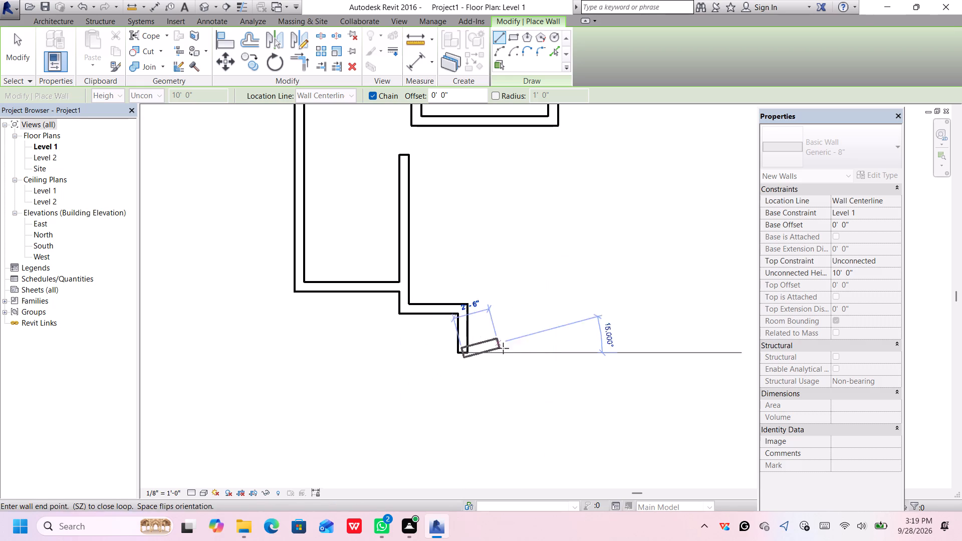
# Continue the chain 6'-2" east and 15'-10" north to the southeast corner of the upper room, closing the outline.
pyautogui.scroll(-3, 557, 351)
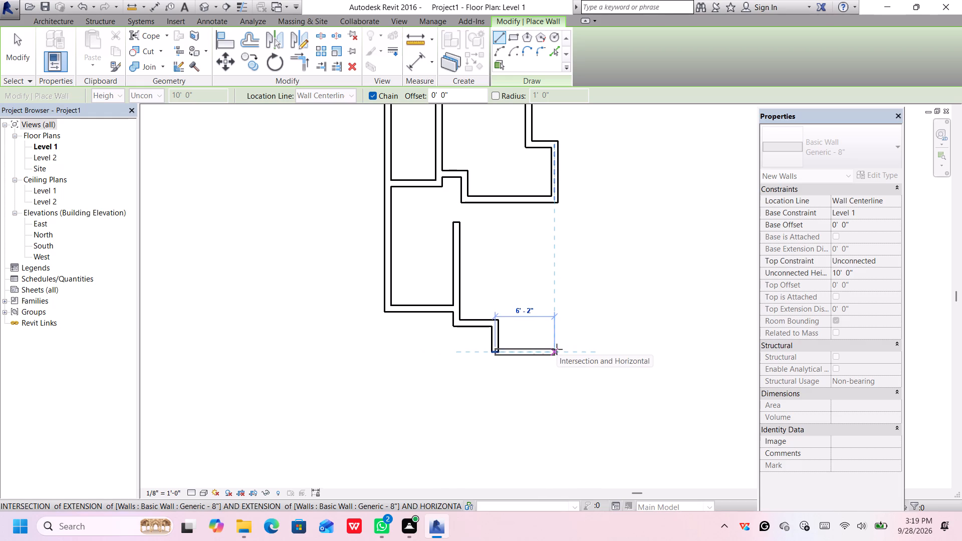
pyautogui.click(557, 348)
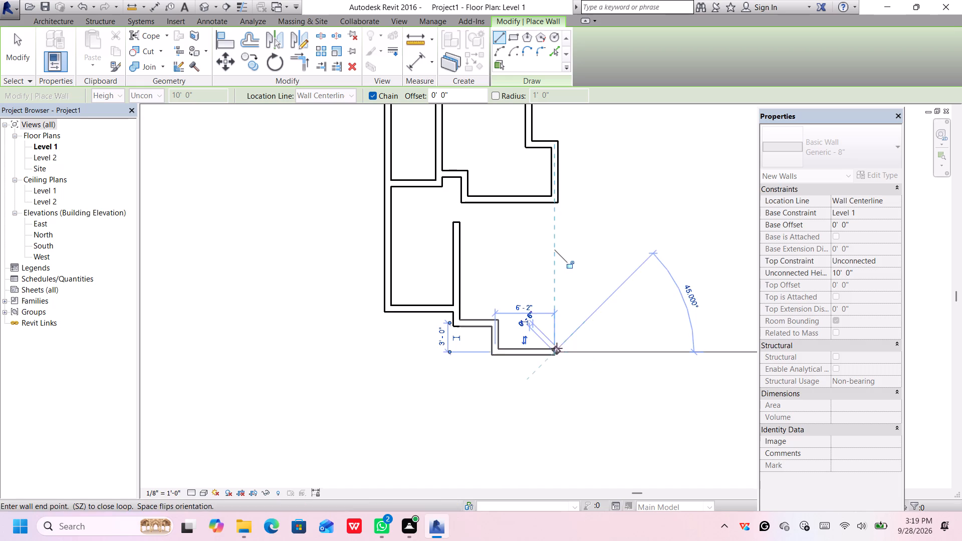
pyautogui.click(553, 198)
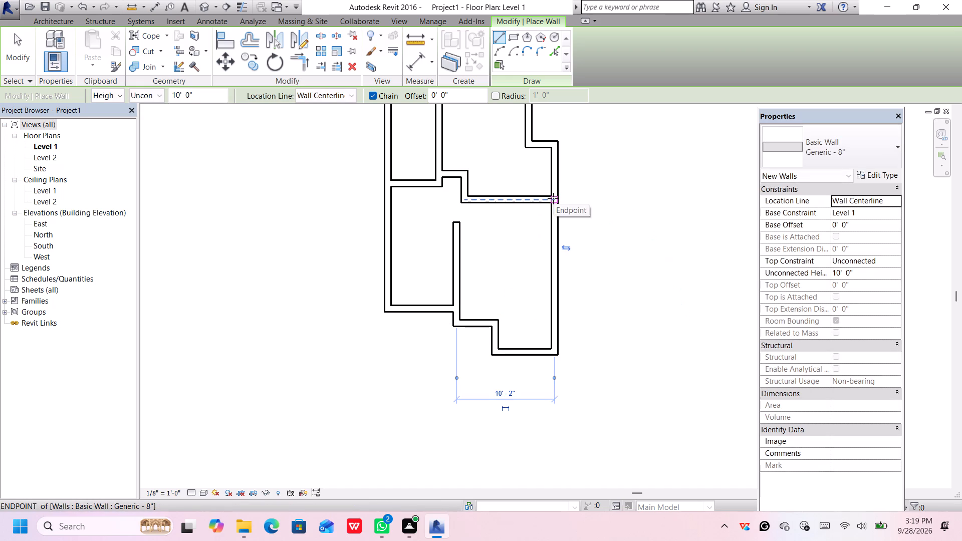
pyautogui.scroll(2, 553, 199)
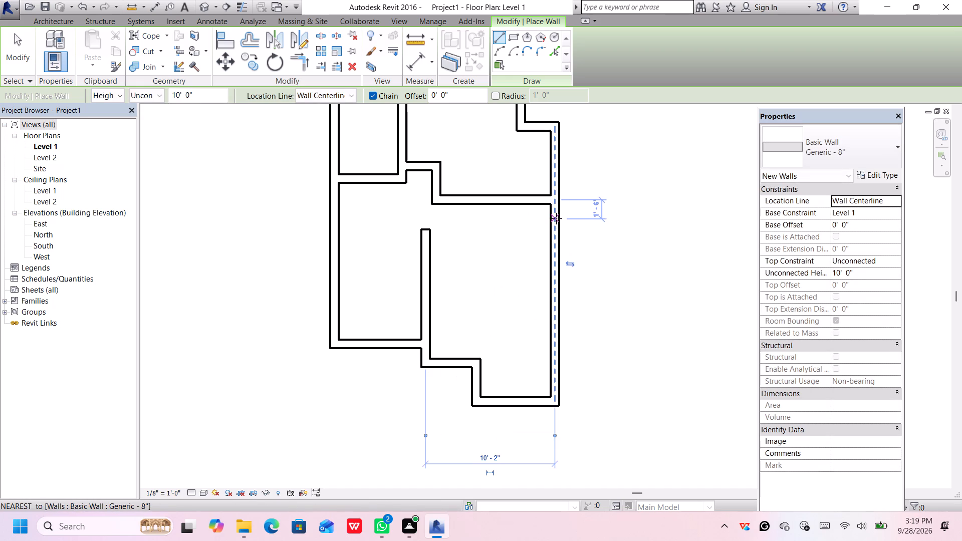
pyautogui.press('Return')
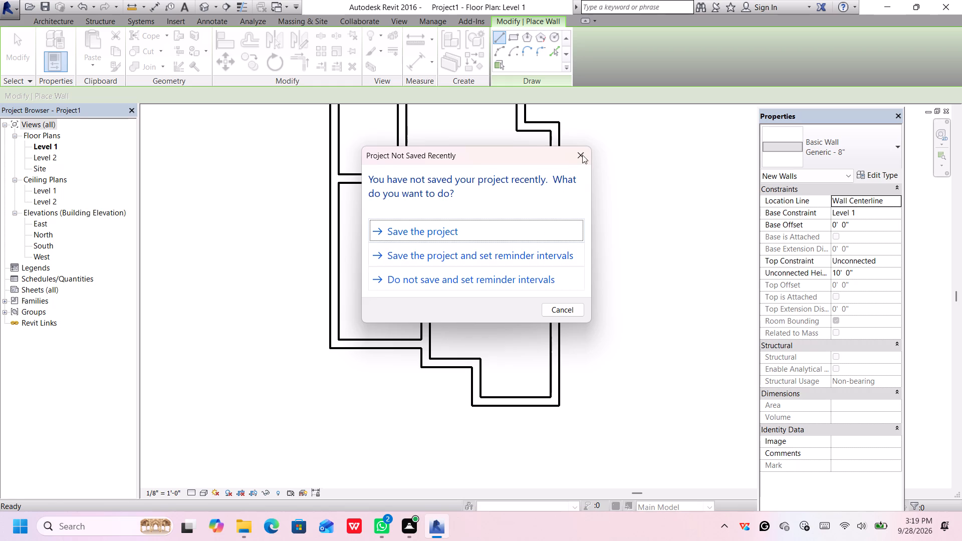
# Save the project as 2bhk in the 2BHK folder under fuji and REVIT architecture on the Desktop.
pyautogui.click(584, 153)
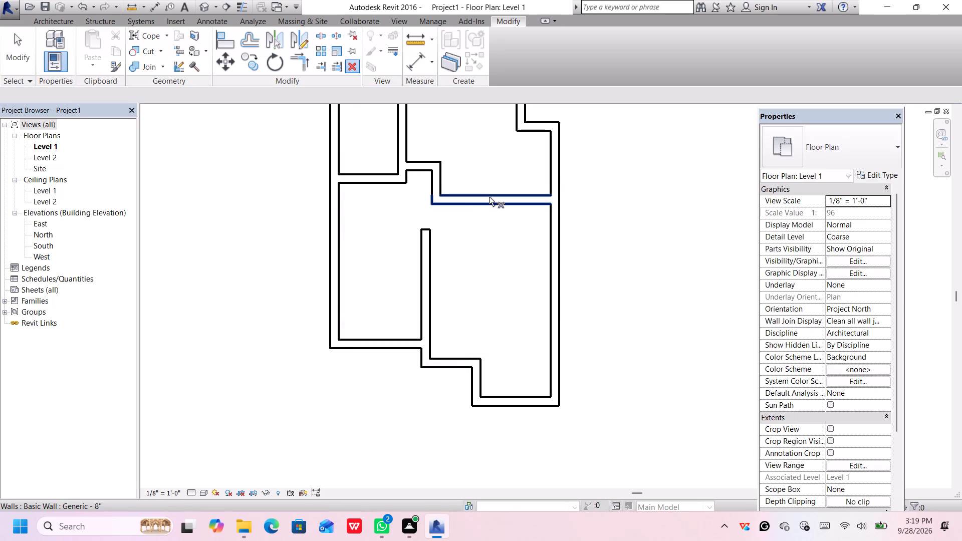
pyautogui.hotkey('ctrl', 's')
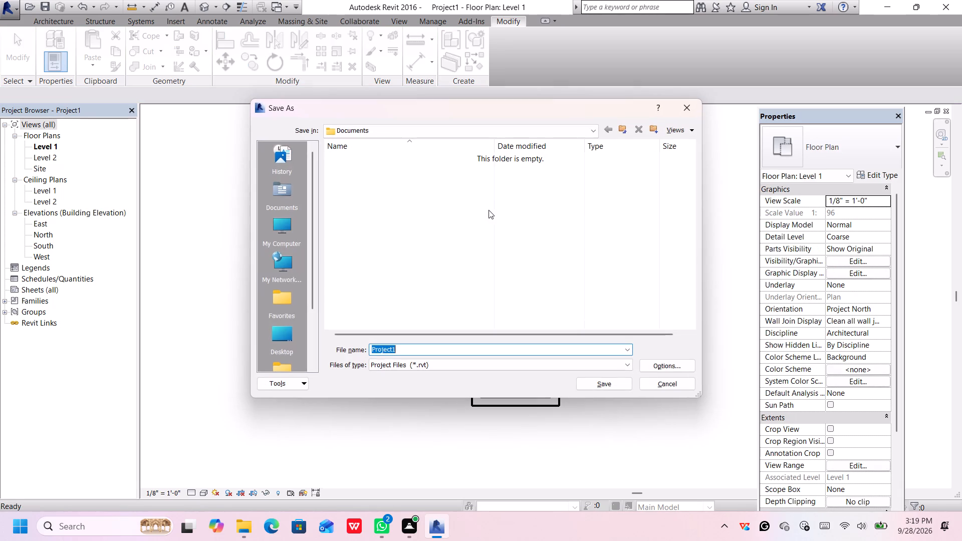
pyautogui.press('BackSpace')
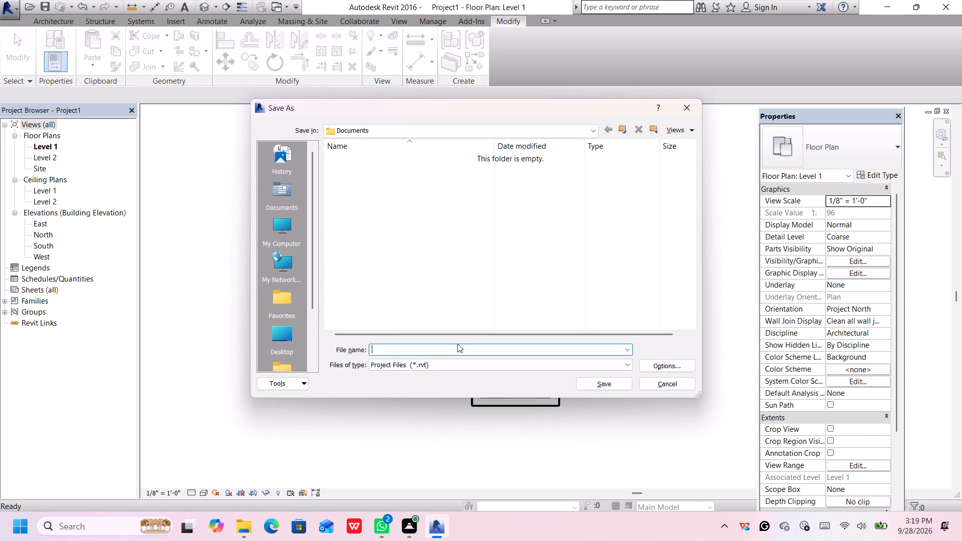
pyautogui.press('2')
pyautogui.write('bh')
pyautogui.press('k')
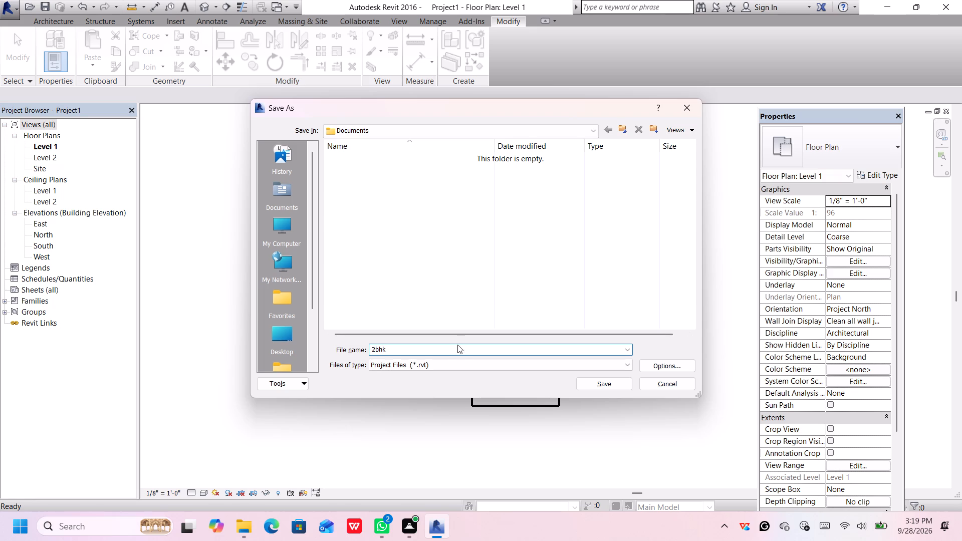
pyautogui.click(281, 222)
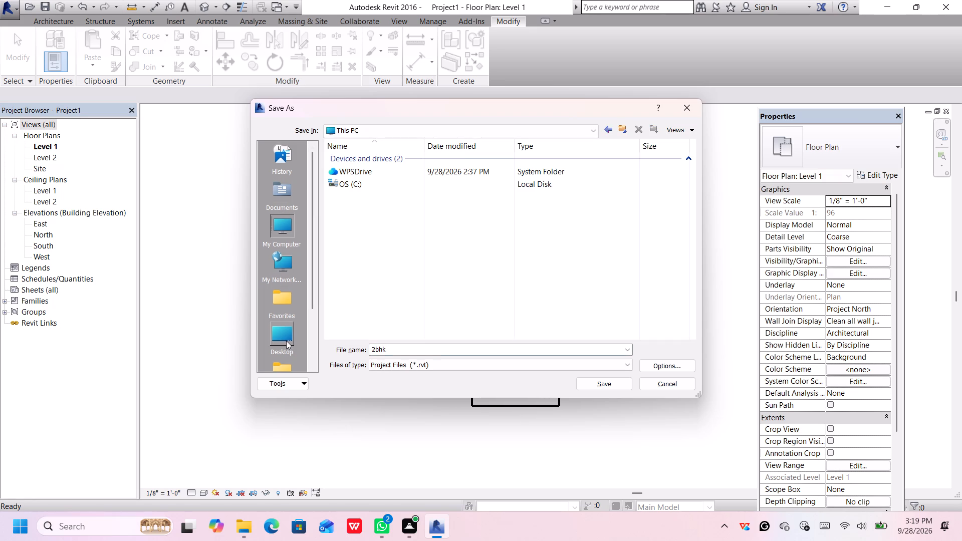
pyautogui.doubleClick(285, 338)
pyautogui.scroll(-2, 358, 311)
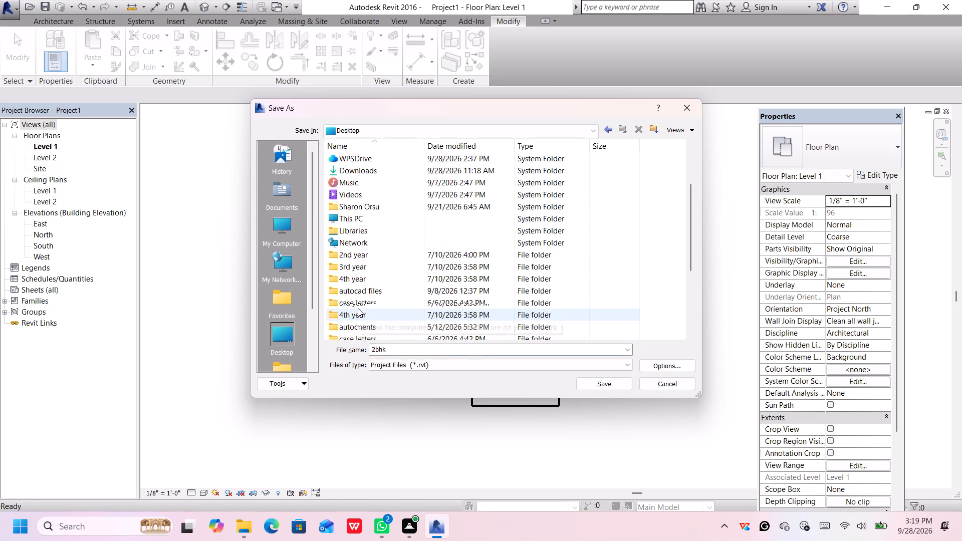
pyautogui.scroll(-2, 358, 308)
pyautogui.doubleClick(364, 293)
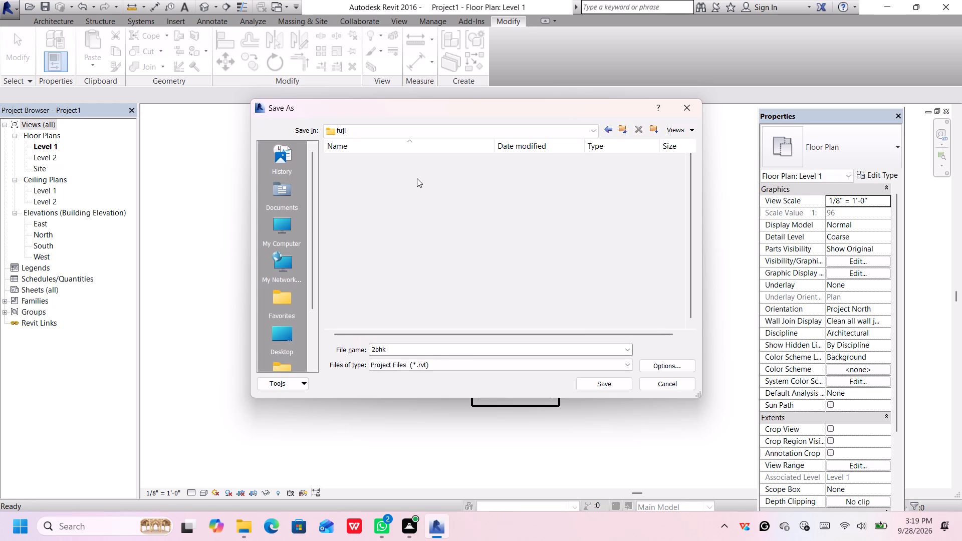
pyautogui.doubleClick(419, 172)
pyautogui.doubleClick(431, 153)
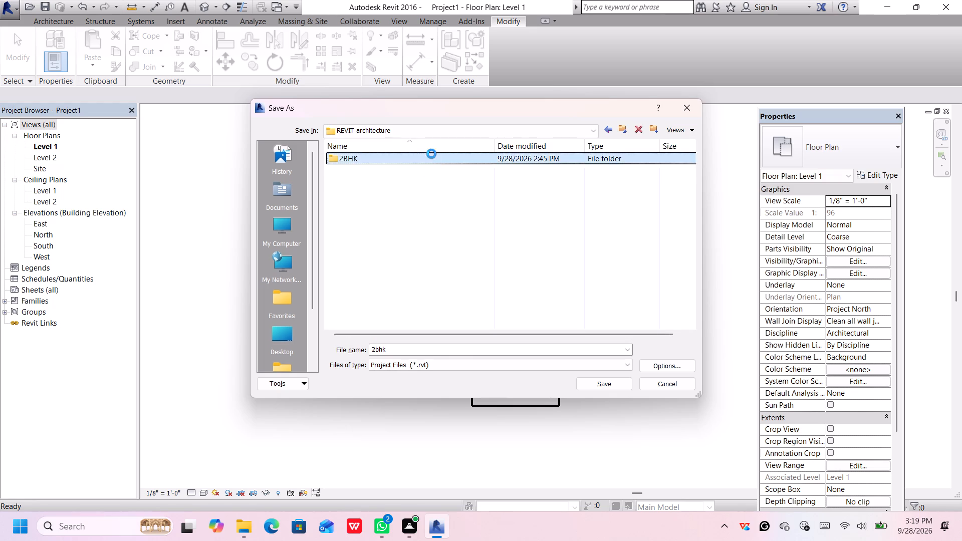
pyautogui.click(609, 384)
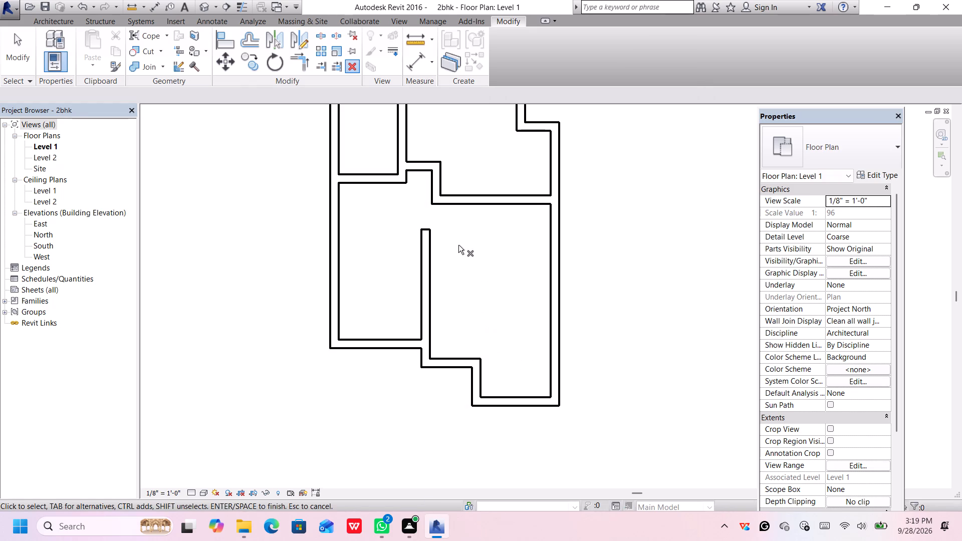
# Draw a 4' wall east from the interior 9' wall, 5' south of the upper room's south wall, with a 1'-6" return south.
pyautogui.moveTo(457, 247); pyautogui.dragTo(512, 325, button='middle')
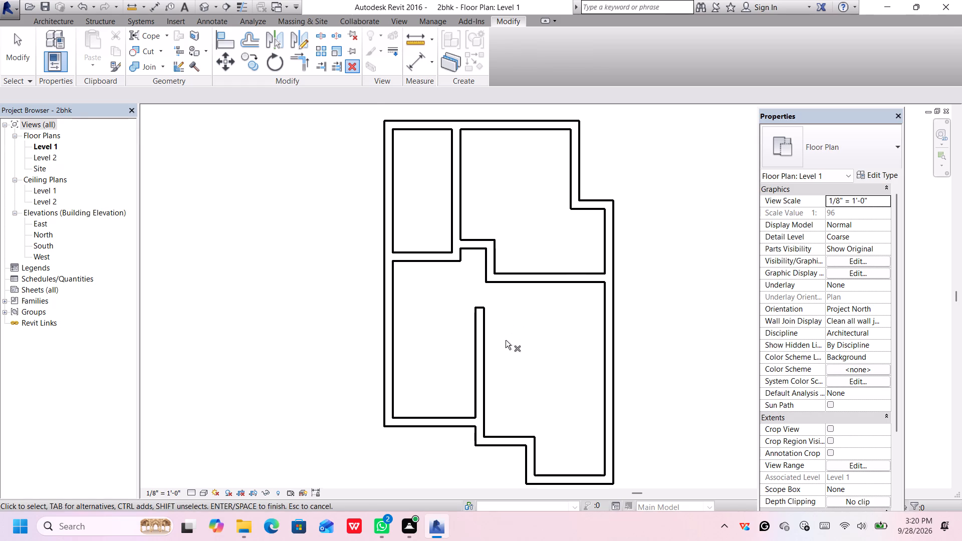
pyautogui.moveTo(528, 412); pyautogui.dragTo(505, 381, button='middle')
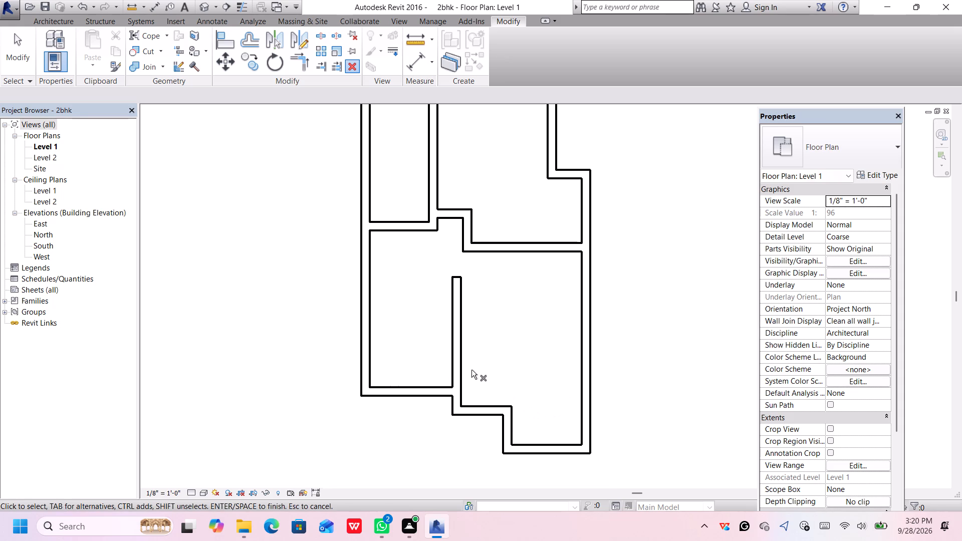
pyautogui.press('Escape')
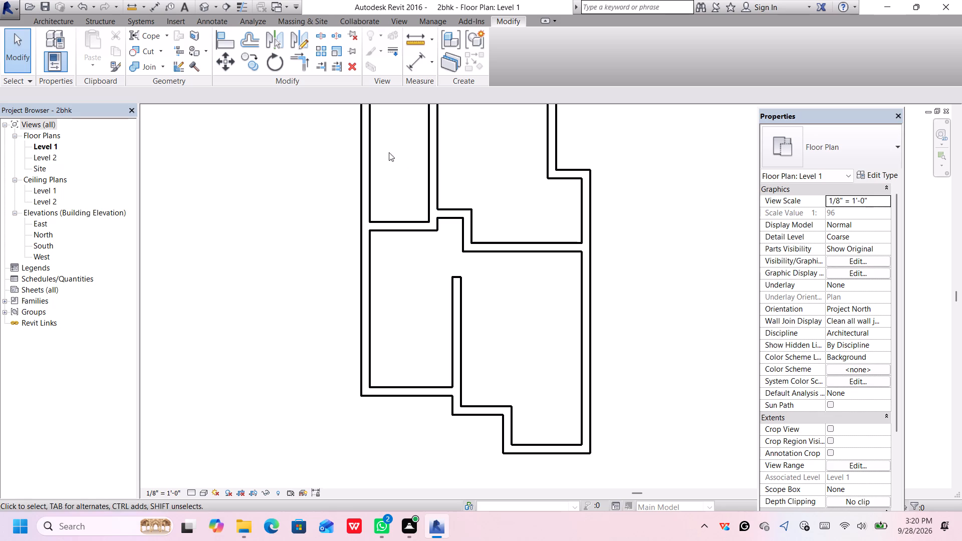
pyautogui.press('Escape')
pyautogui.click(38, 20)
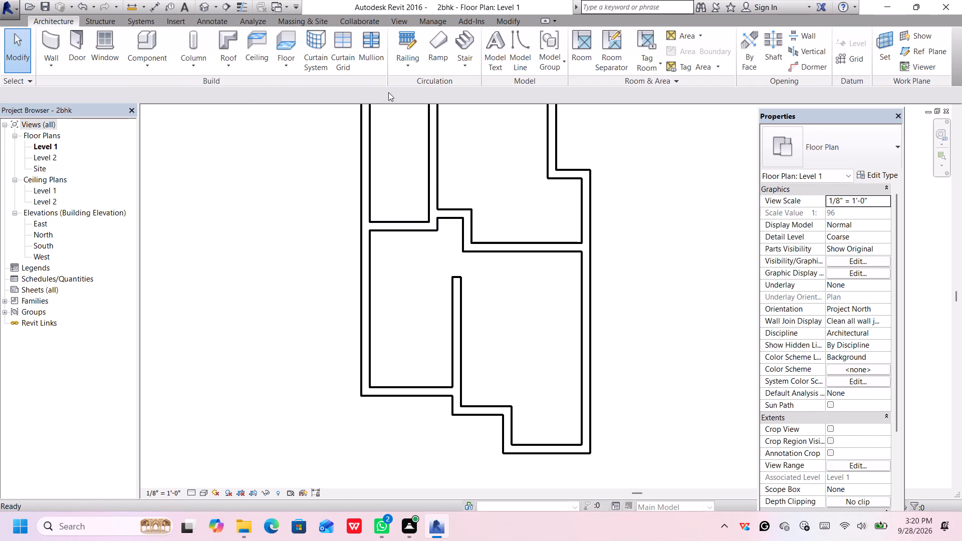
pyautogui.click(55, 45)
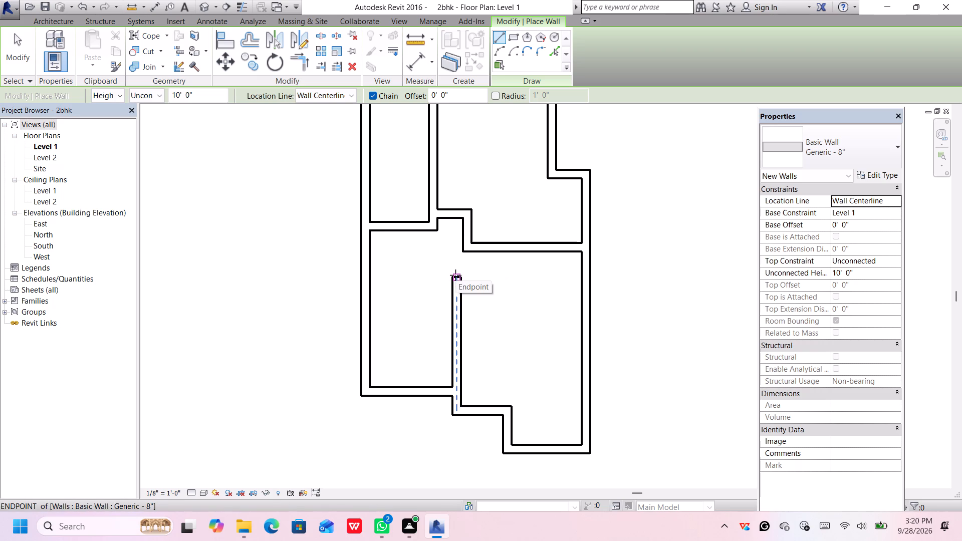
pyautogui.click(460, 312)
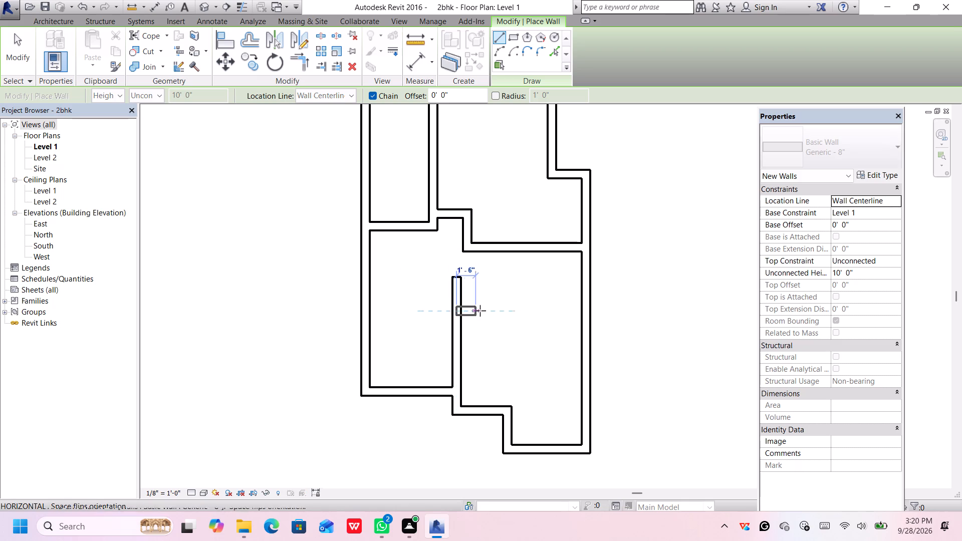
pyautogui.click(507, 316)
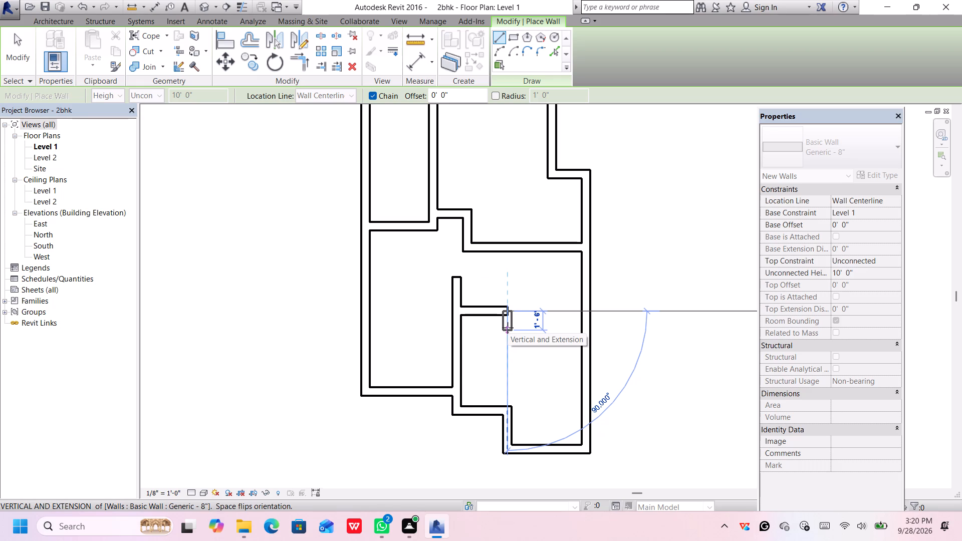
pyautogui.click(508, 328)
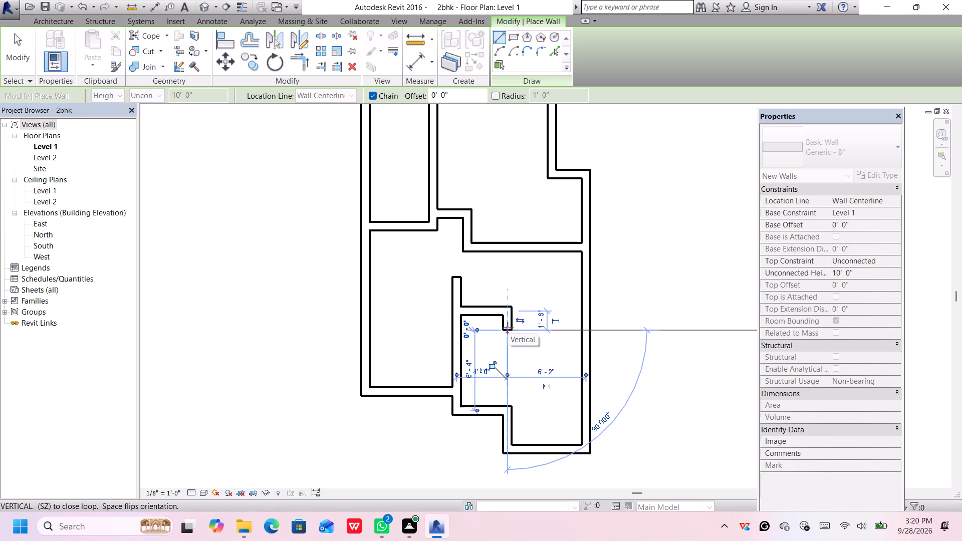
pyautogui.scroll(4, 508, 328)
pyautogui.scroll(-3, 508, 328)
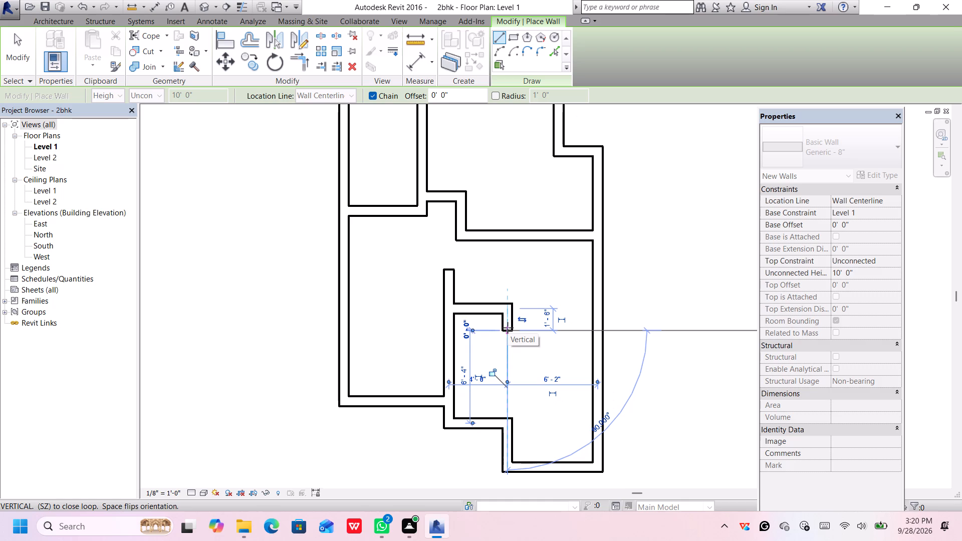
pyautogui.press('Return')
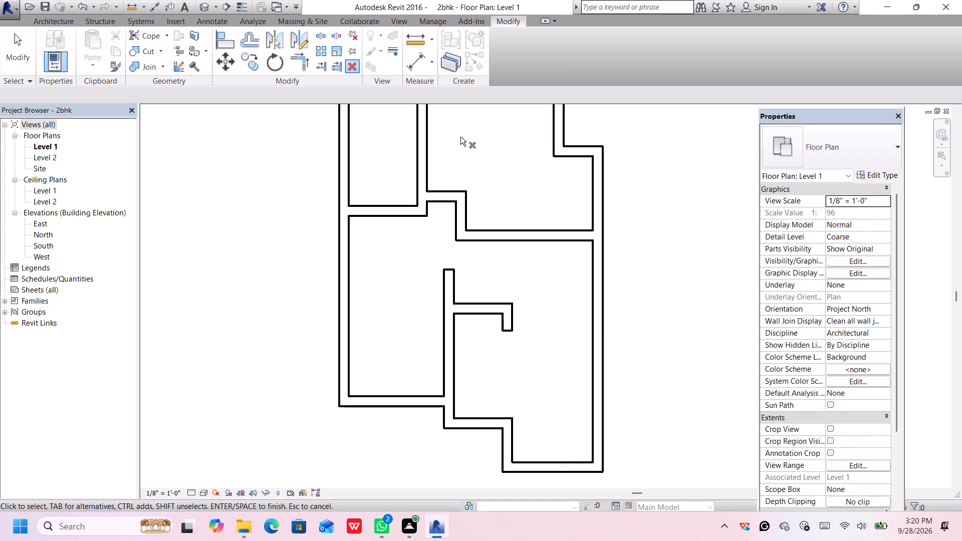
pyautogui.press('Return')
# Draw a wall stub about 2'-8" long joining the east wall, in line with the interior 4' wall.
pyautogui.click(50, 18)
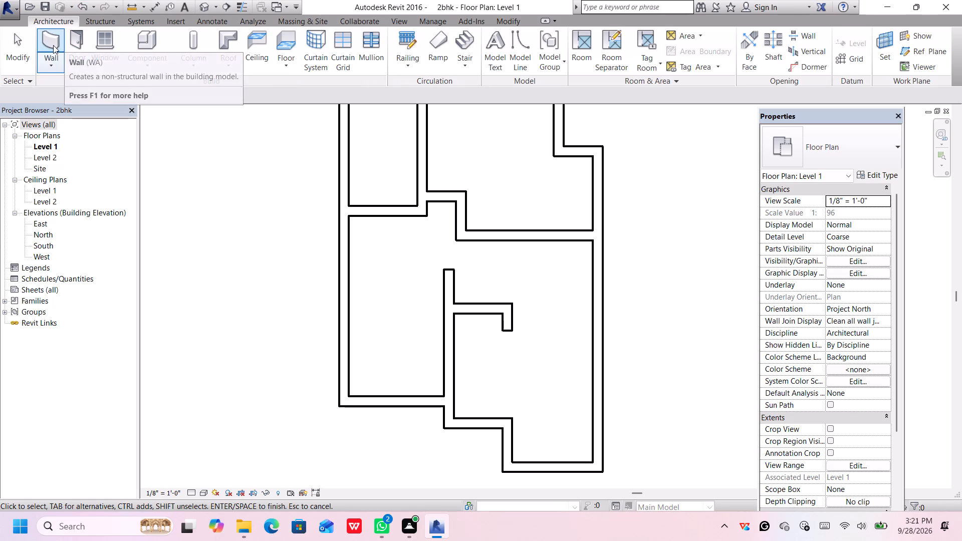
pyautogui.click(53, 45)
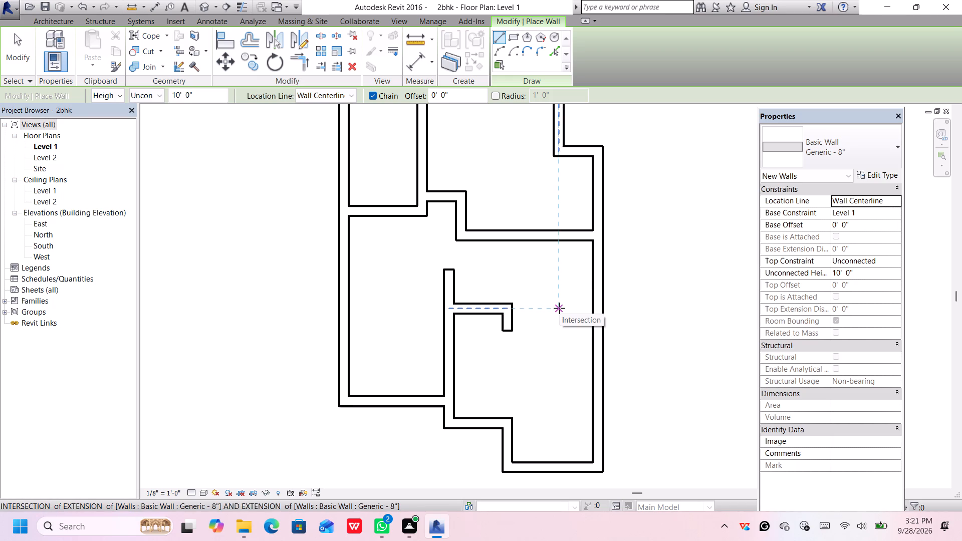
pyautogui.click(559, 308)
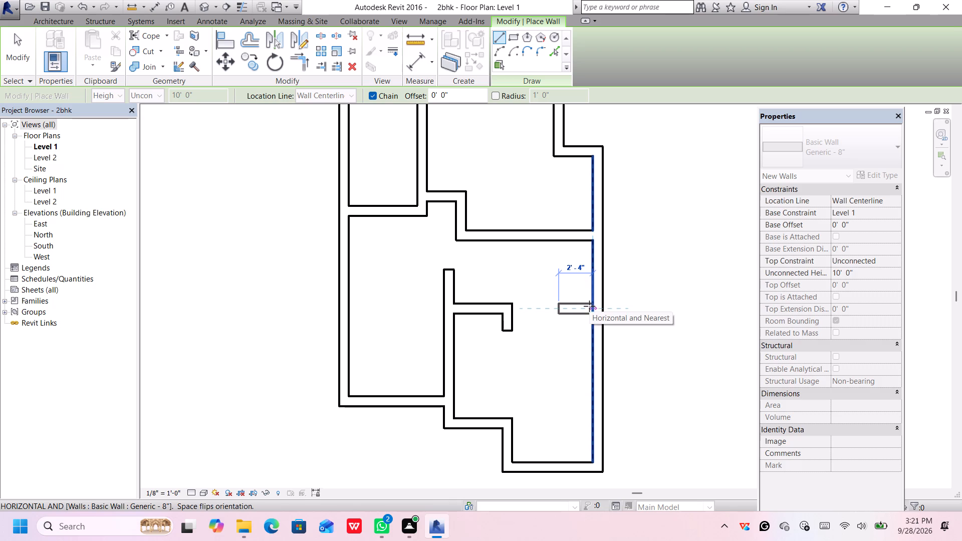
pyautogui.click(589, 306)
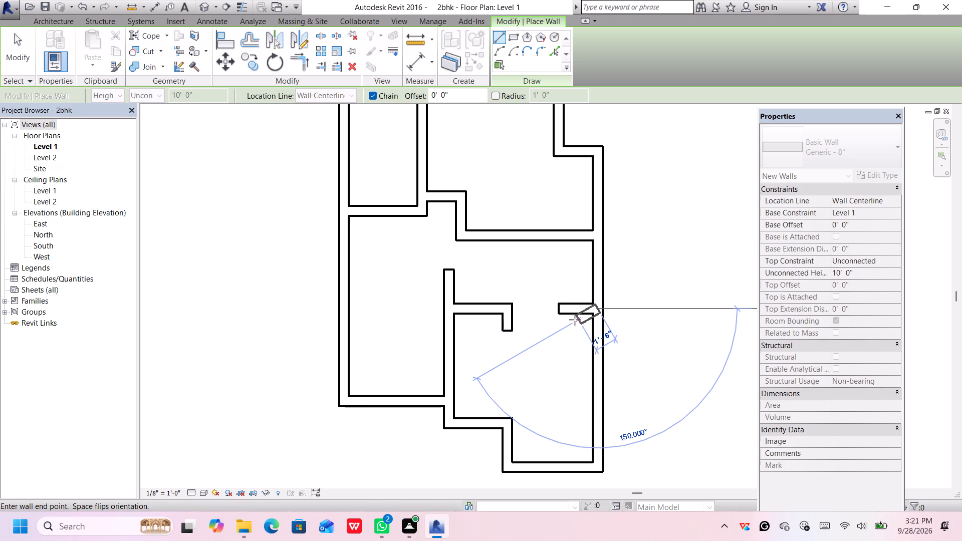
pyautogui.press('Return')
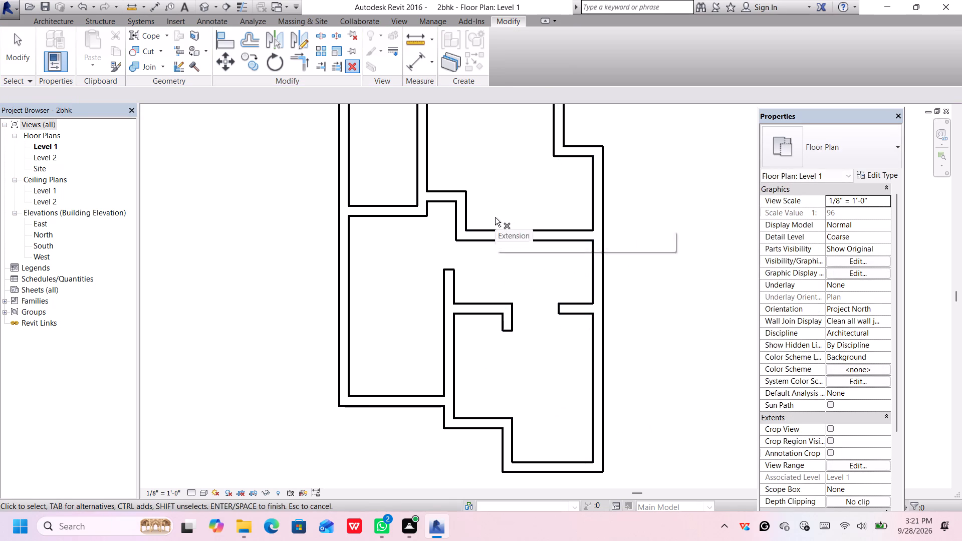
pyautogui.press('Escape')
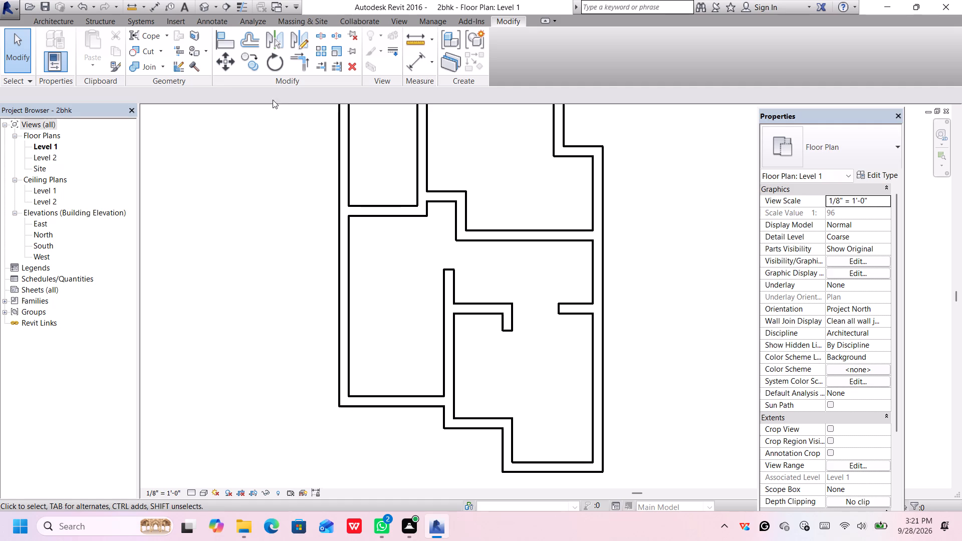
# Draw an 8' wall east from the north end of the east wall, extending the short setback wall.
pyautogui.click(50, 22)
pyautogui.click(58, 45)
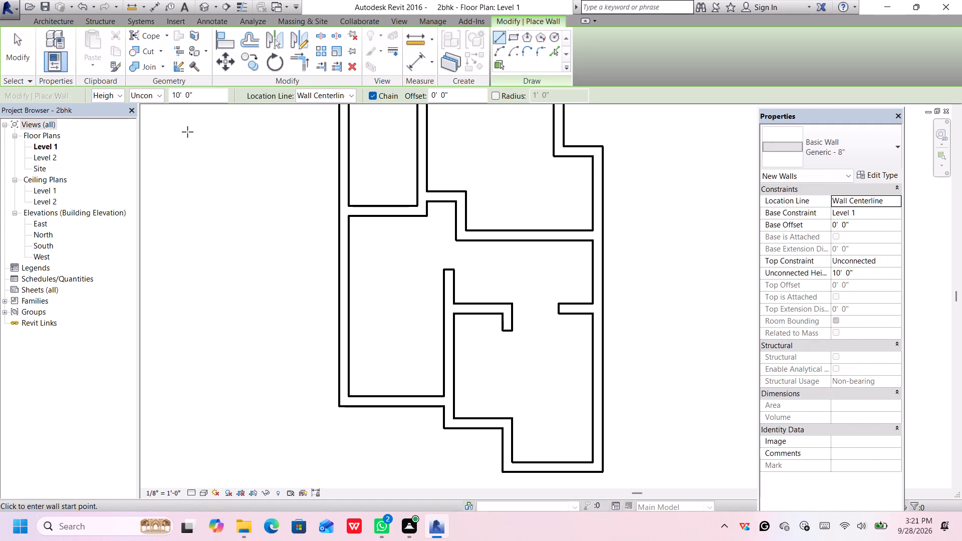
pyautogui.scroll(-3, 587, 286)
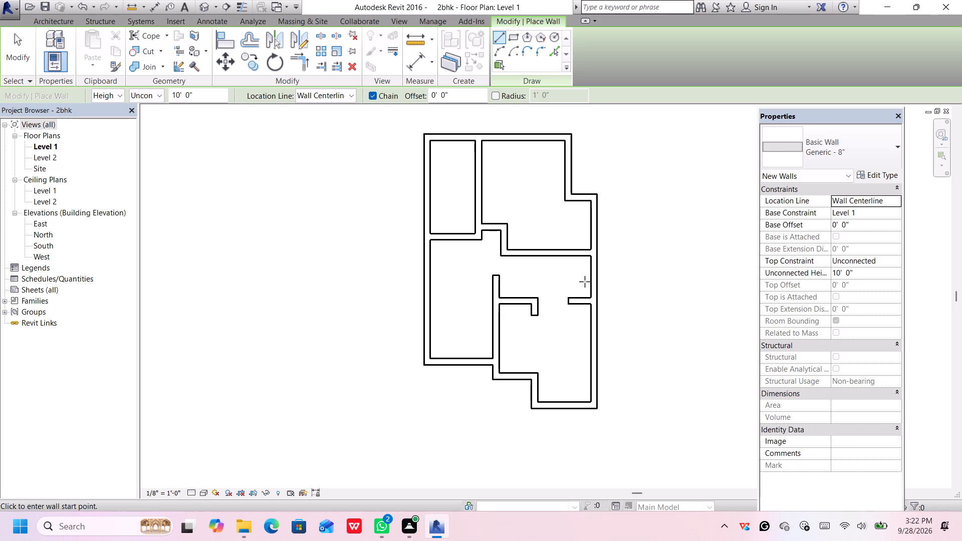
pyautogui.scroll(2, 569, 299)
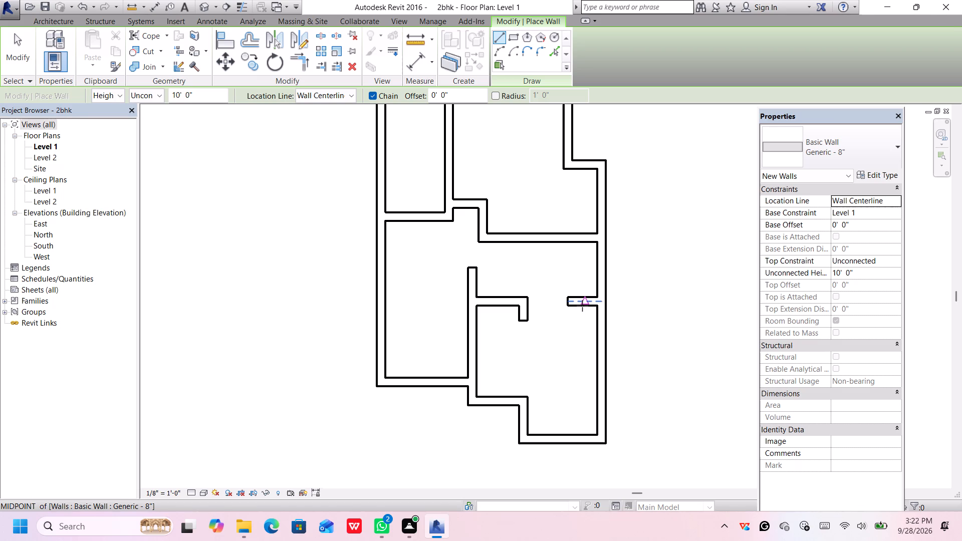
pyautogui.scroll(2, 582, 306)
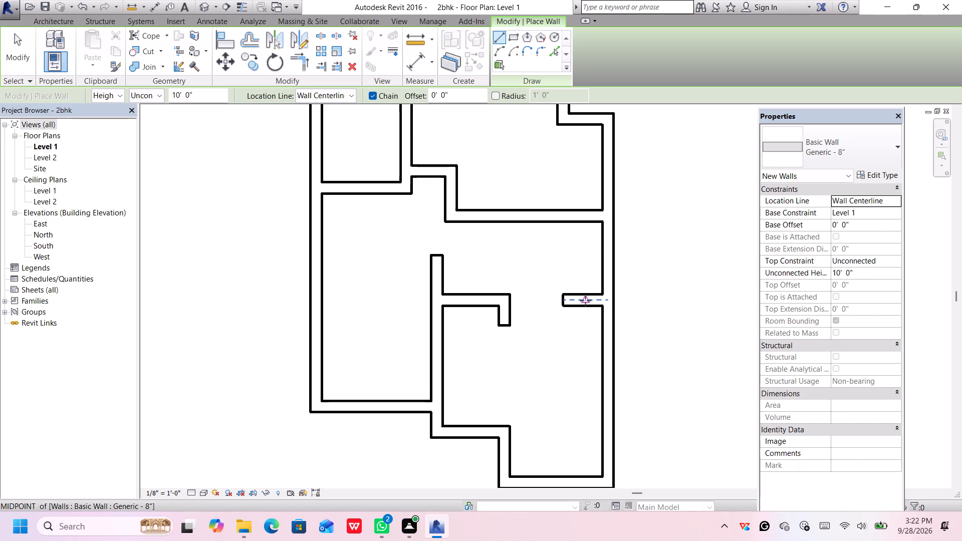
pyautogui.scroll(-4, 585, 301)
pyautogui.scroll(1, 585, 301)
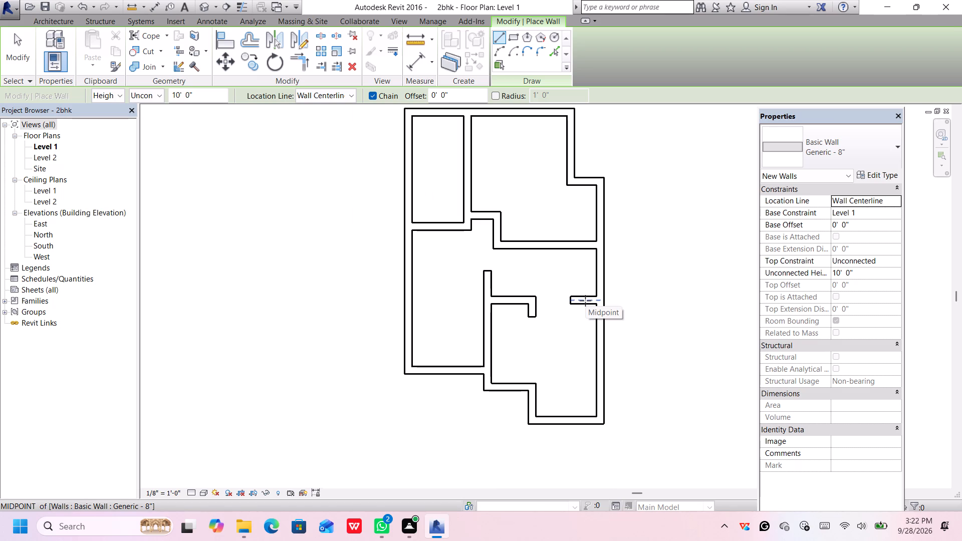
pyautogui.click(596, 182)
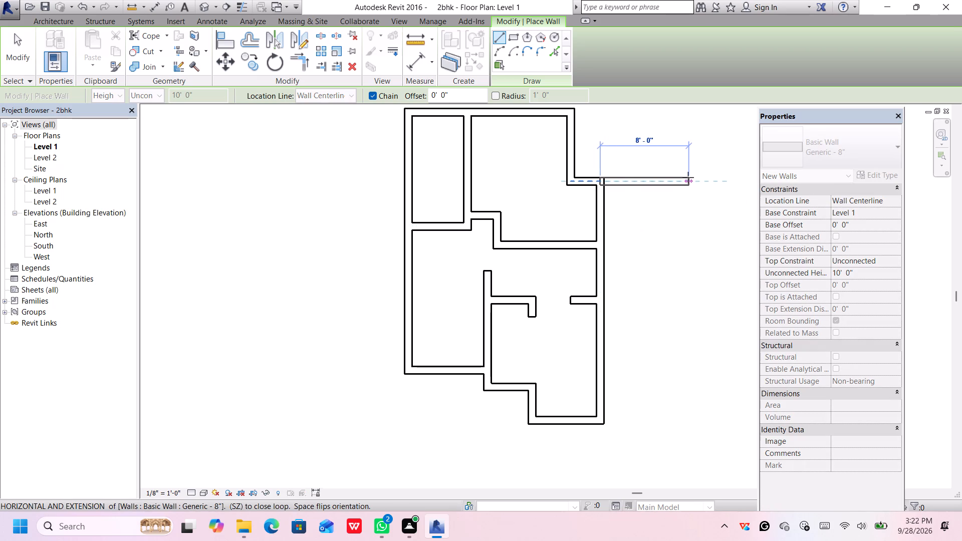
pyautogui.click(688, 177)
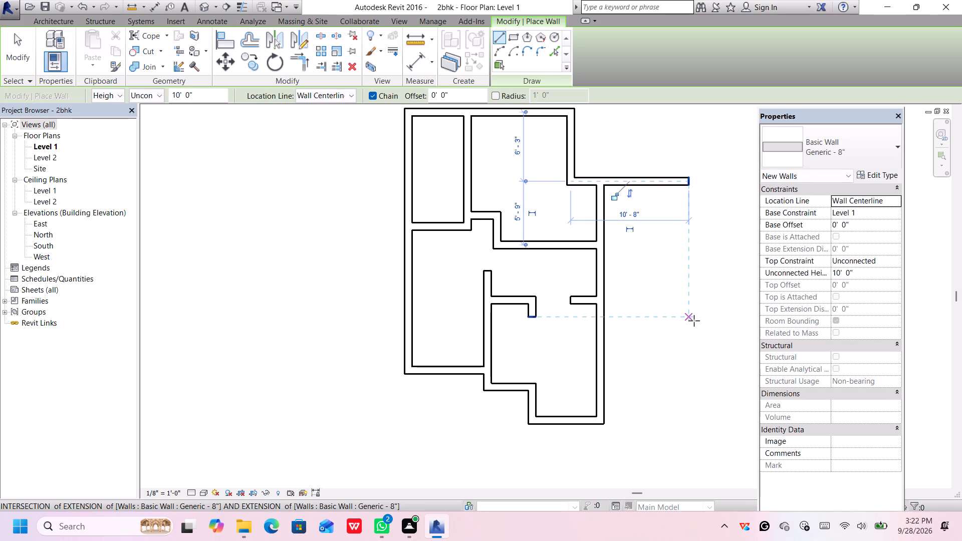
# Draw a wall about 8'-4" long west to the southeast corner, starting directly south of the new 8' wall's east end.
pyautogui.scroll(-2, 694, 321)
pyautogui.moveTo(692, 318); pyautogui.dragTo(667, 274, button='middle')
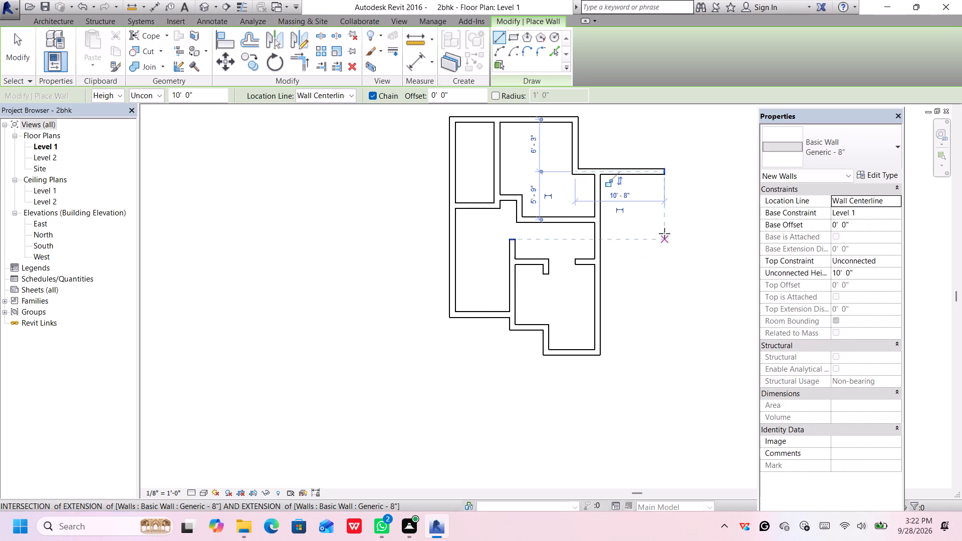
pyautogui.scroll(2, 663, 231)
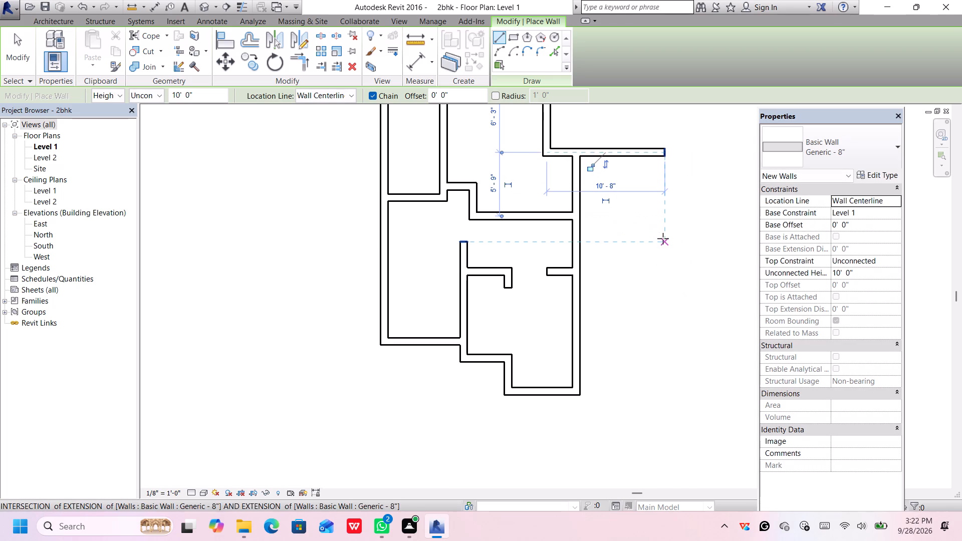
pyautogui.click(660, 386)
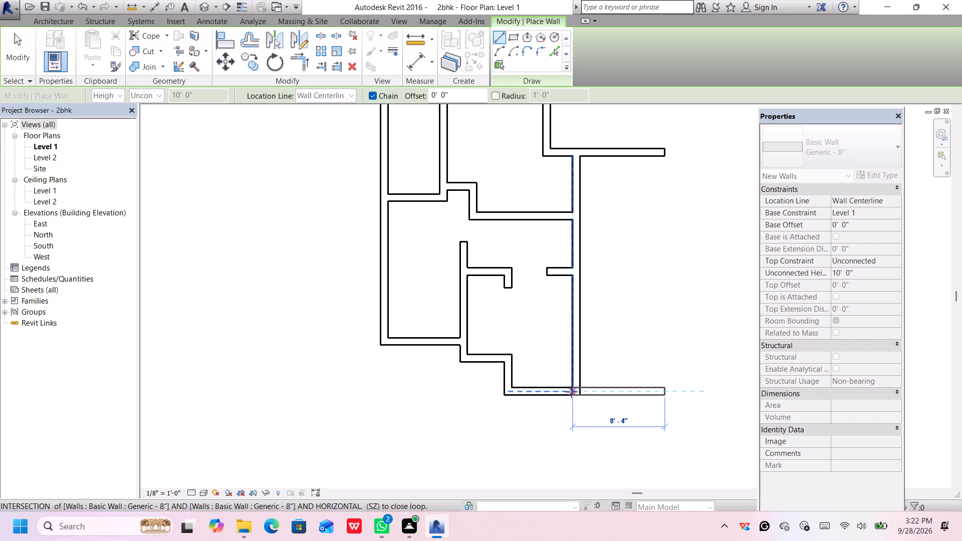
pyautogui.click(568, 388)
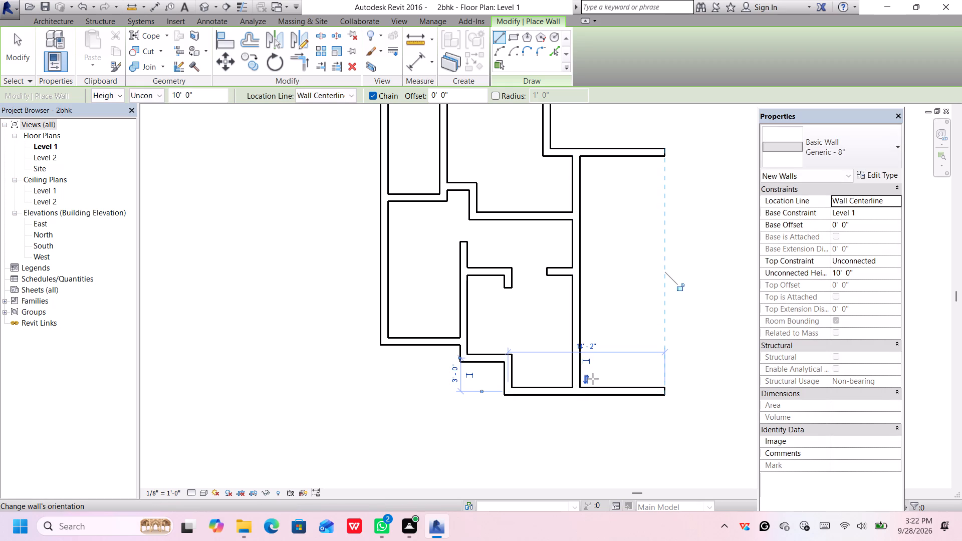
pyautogui.press('Return')
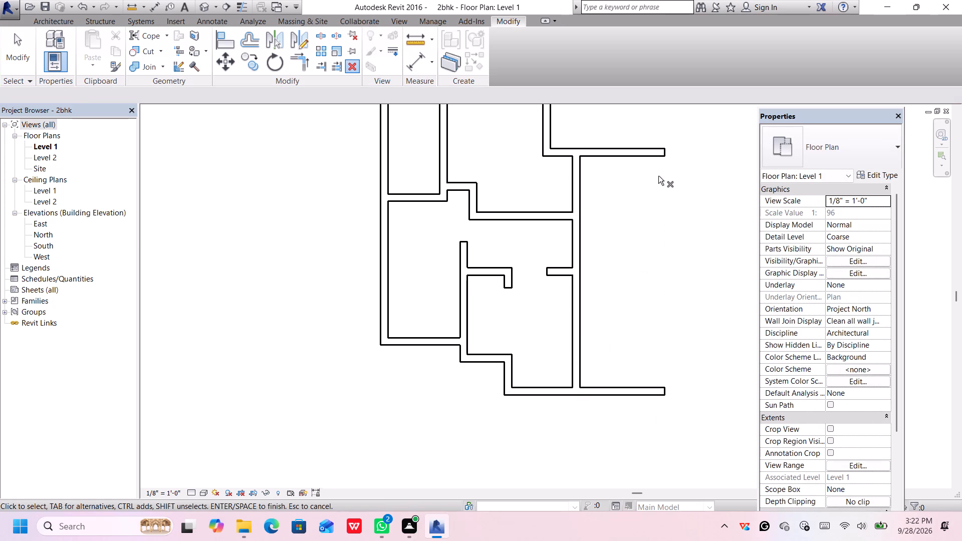
# Close the eastern extension with a north-south wall joining the east ends of the two new walls.
pyautogui.press('l')
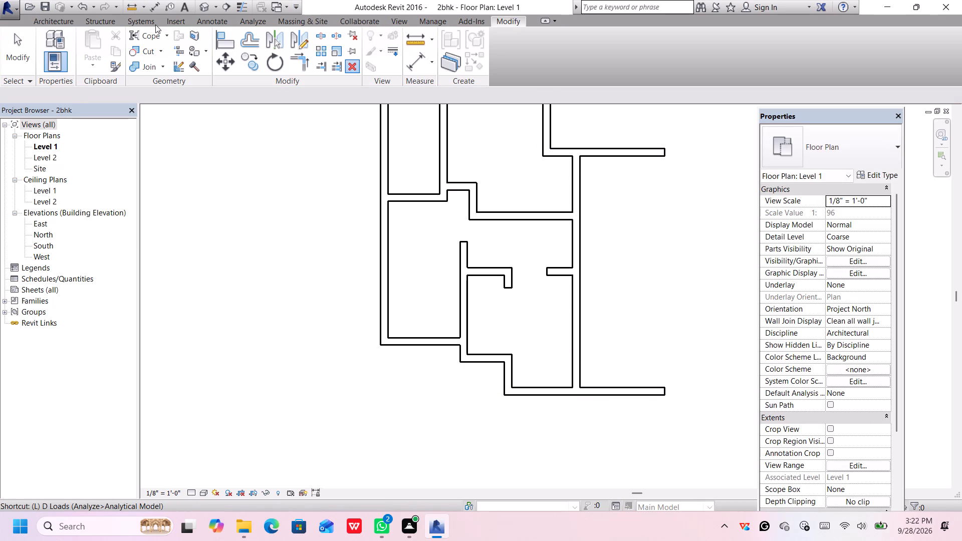
pyautogui.click(36, 22)
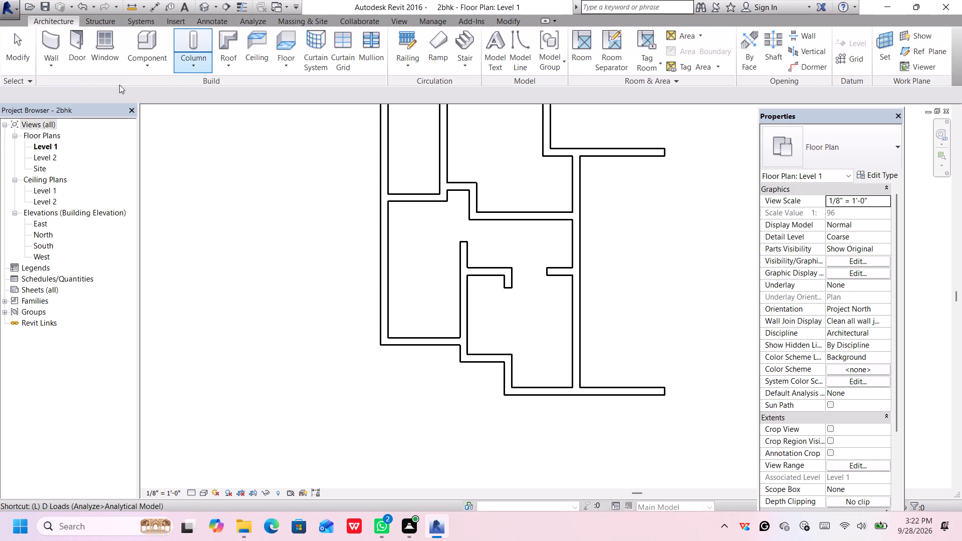
pyautogui.click(44, 39)
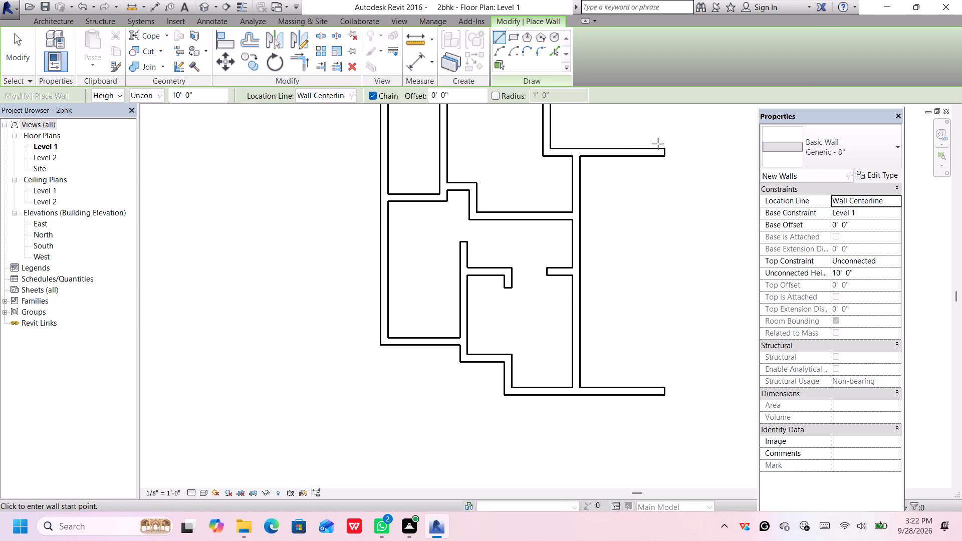
pyautogui.click(662, 153)
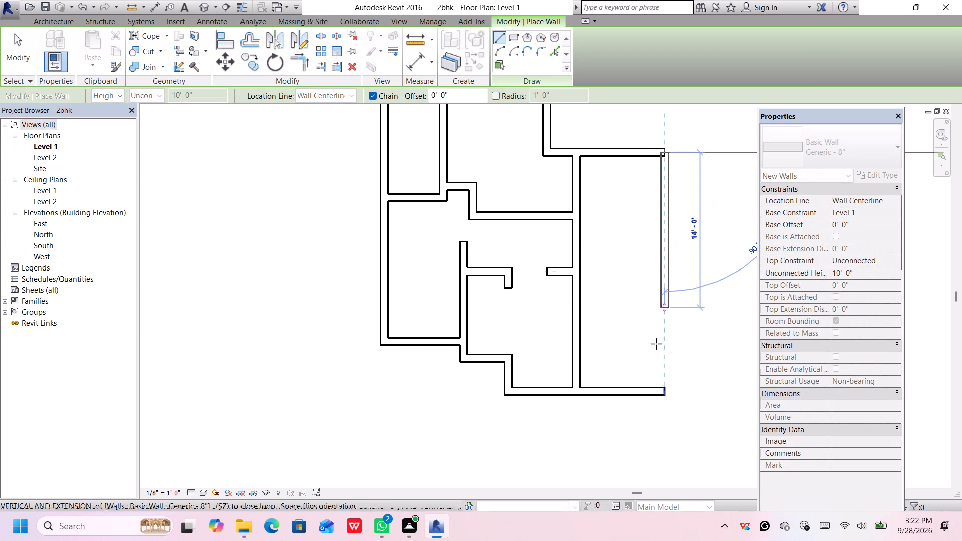
pyautogui.click(662, 394)
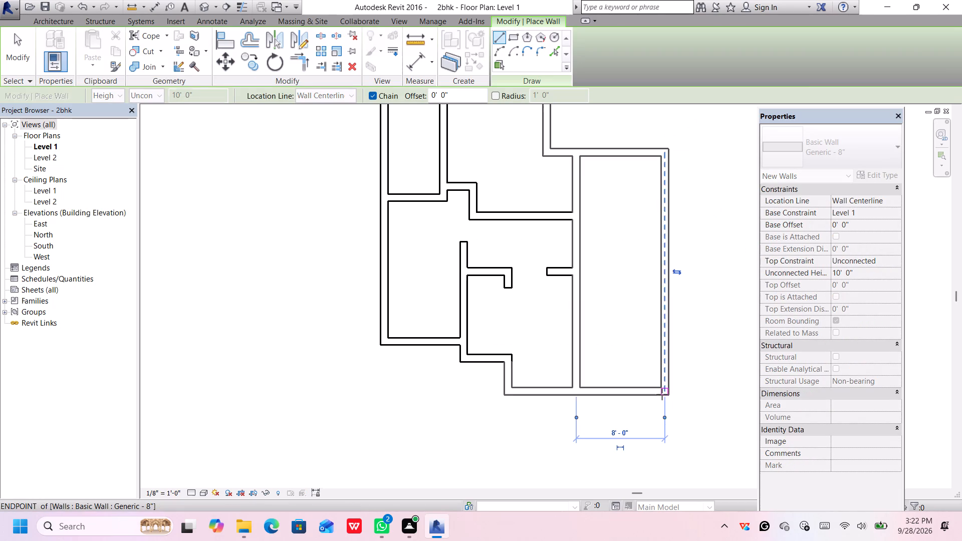
pyautogui.press('Return')
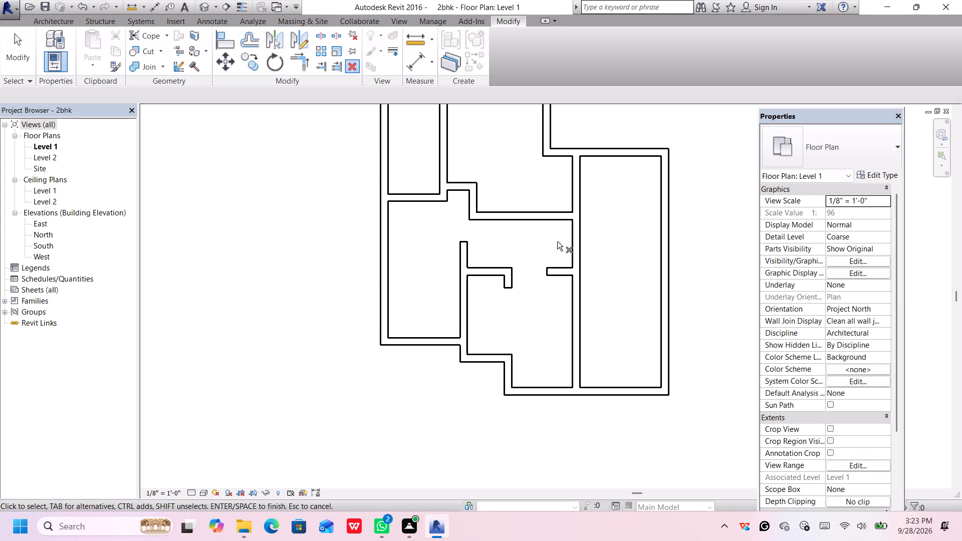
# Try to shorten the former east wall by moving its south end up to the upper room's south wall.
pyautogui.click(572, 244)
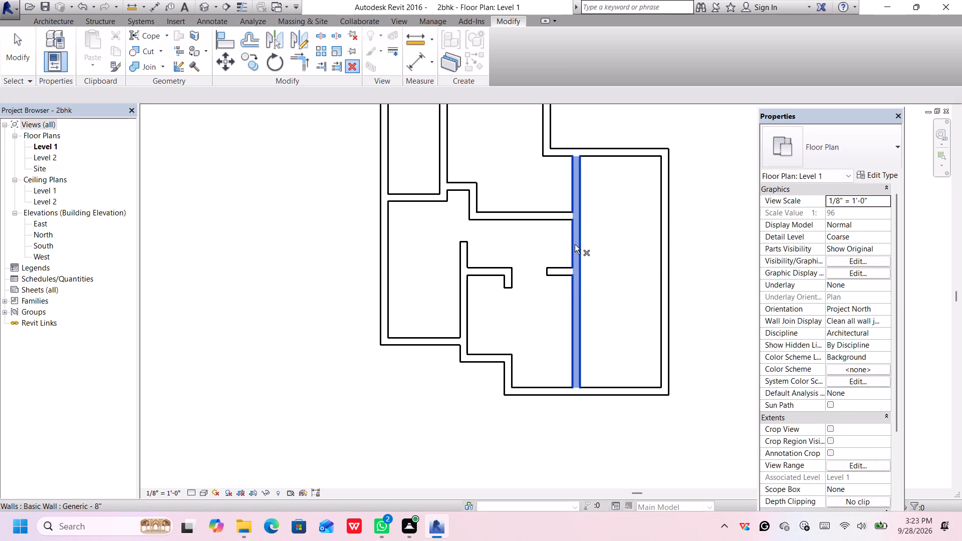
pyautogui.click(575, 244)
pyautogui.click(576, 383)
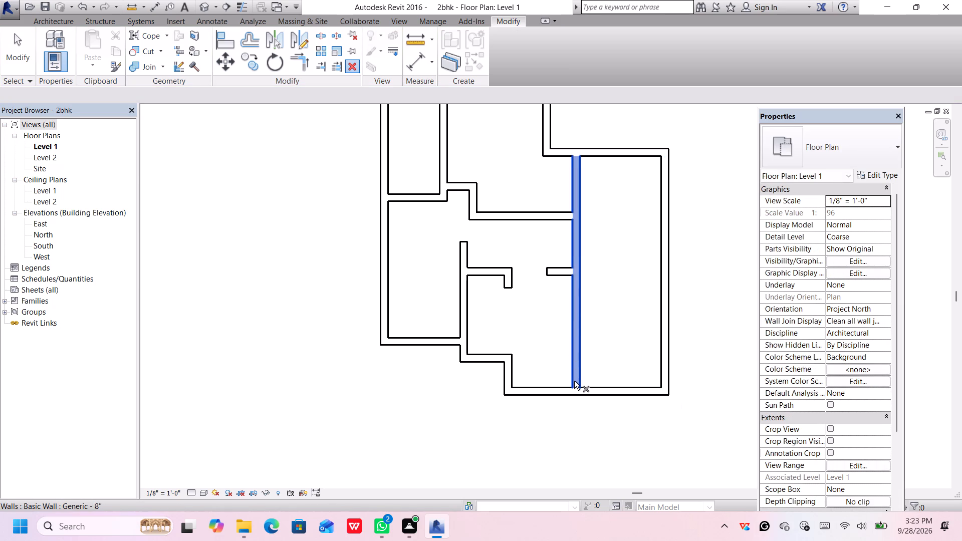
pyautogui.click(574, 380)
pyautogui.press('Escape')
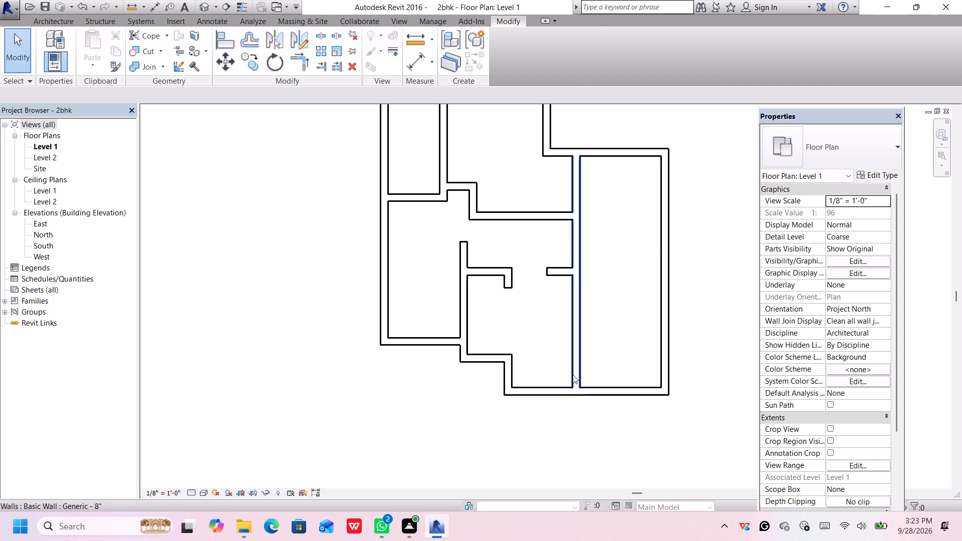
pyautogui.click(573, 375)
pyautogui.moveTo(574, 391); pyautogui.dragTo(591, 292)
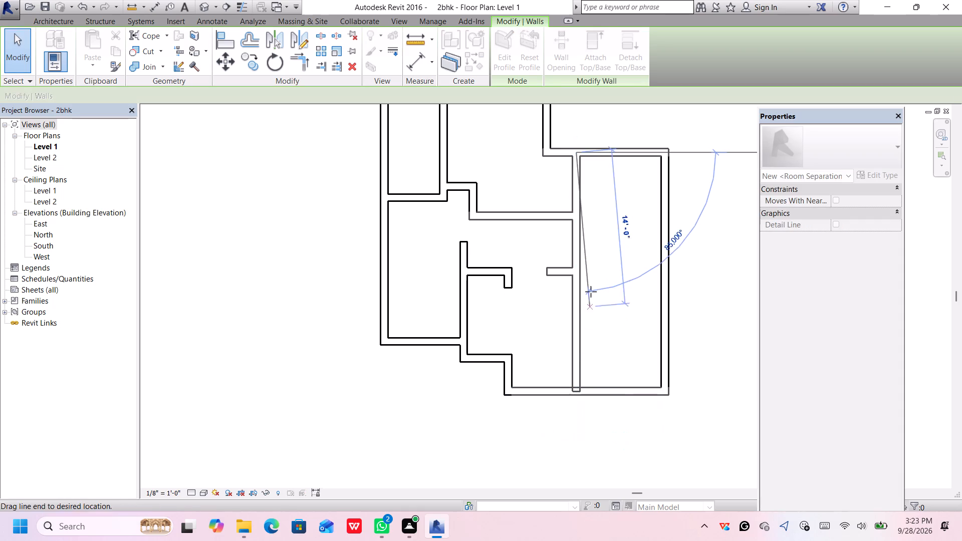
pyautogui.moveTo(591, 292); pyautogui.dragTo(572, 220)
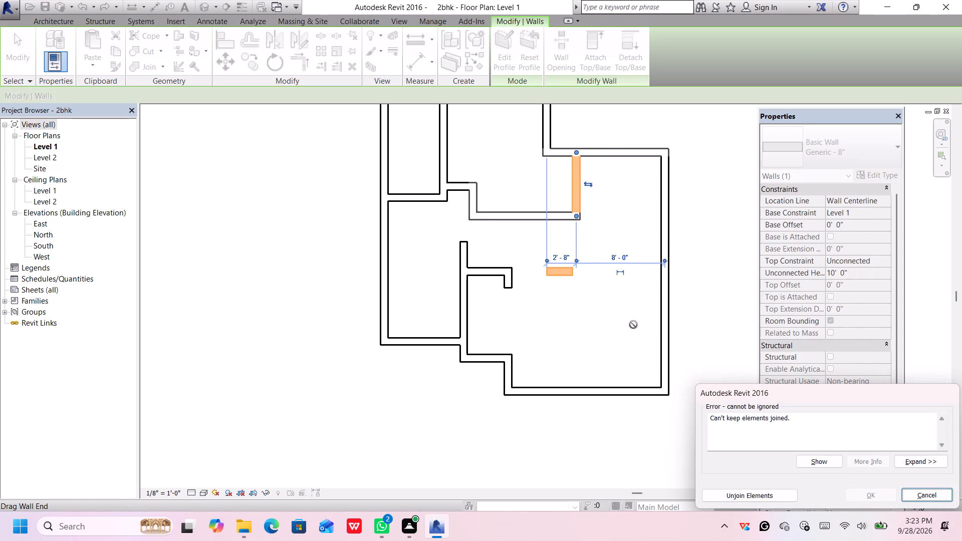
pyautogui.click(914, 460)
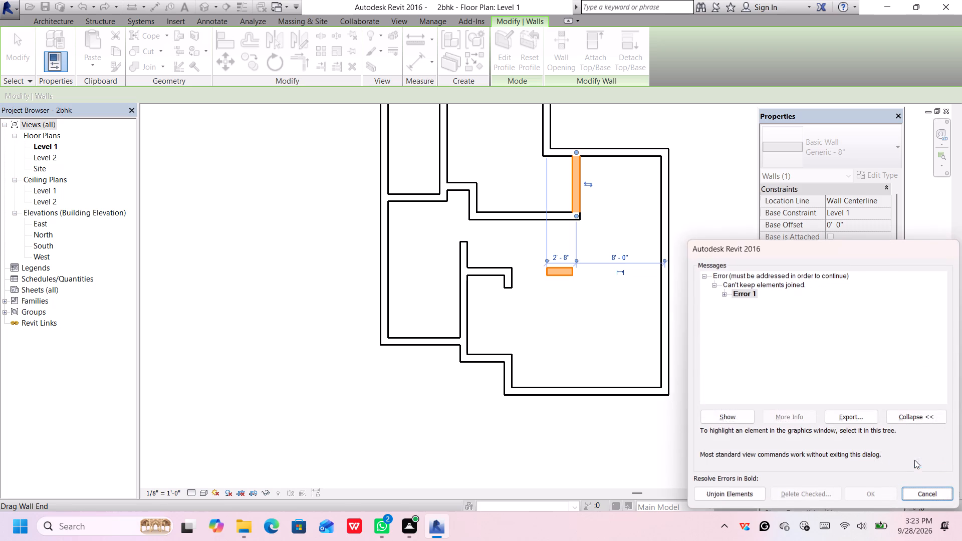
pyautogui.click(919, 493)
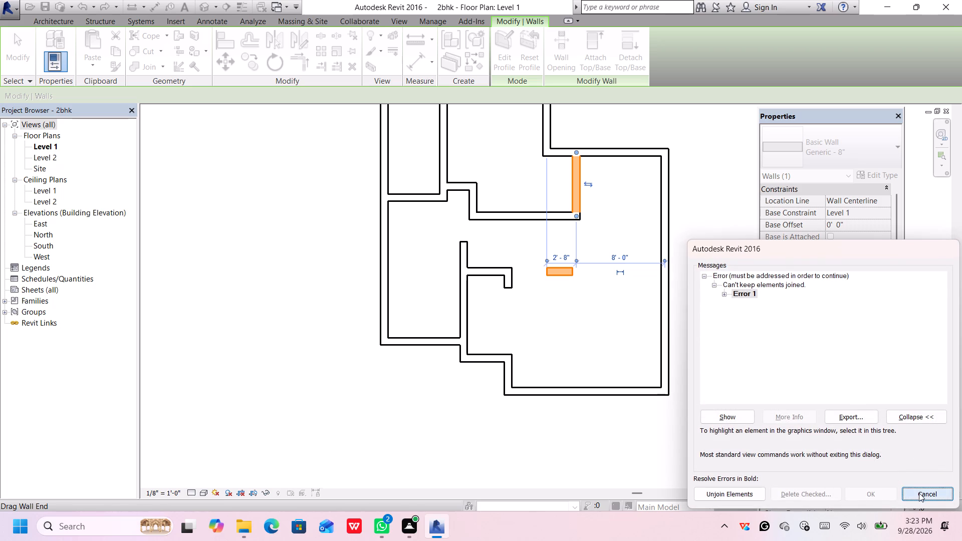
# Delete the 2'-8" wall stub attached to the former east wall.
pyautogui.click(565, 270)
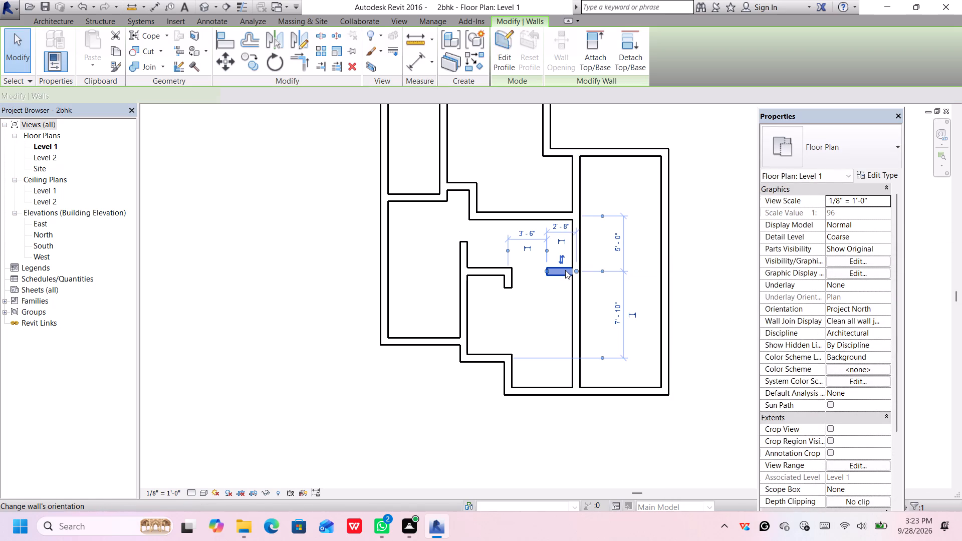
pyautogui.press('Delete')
# Shorten the former east wall to about 5'-9" by pulling its south end up to the upper room's south wall.
pyautogui.click(574, 270)
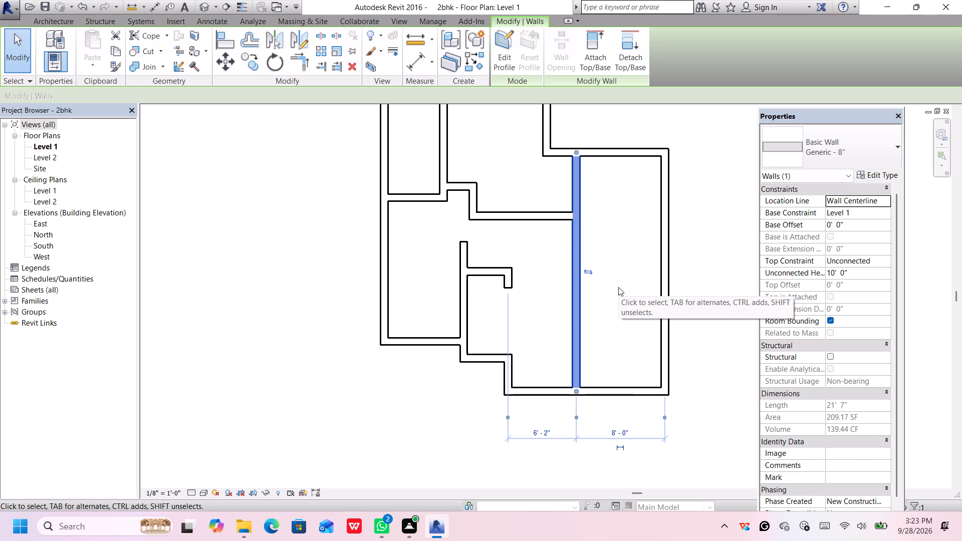
pyautogui.moveTo(575, 387); pyautogui.dragTo(575, 214)
pyautogui.scroll(3, 573, 223)
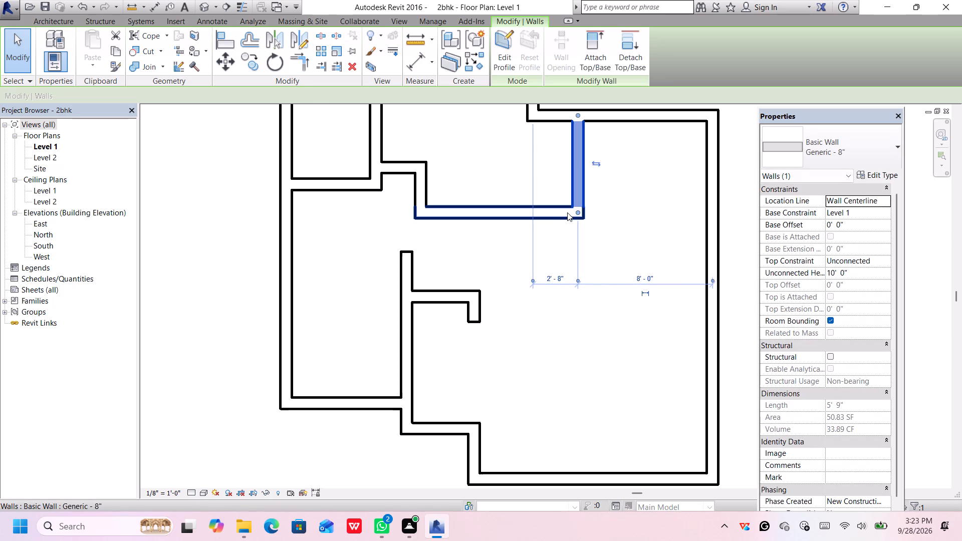
# Extend the east-west wall below the upper room eastward to the outer east wall, making it about 17'-4" long.
pyautogui.click(567, 212)
pyautogui.moveTo(579, 209); pyautogui.dragTo(711, 219)
# Delete the shortened former east wall between the upper room's south wall and the extended east-west wall.
pyautogui.click(579, 169)
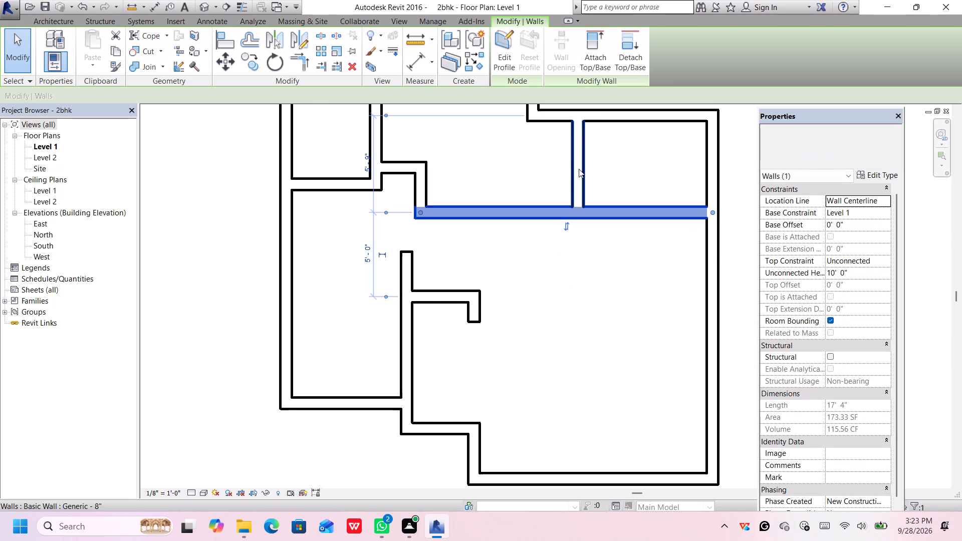
pyautogui.press('Delete')
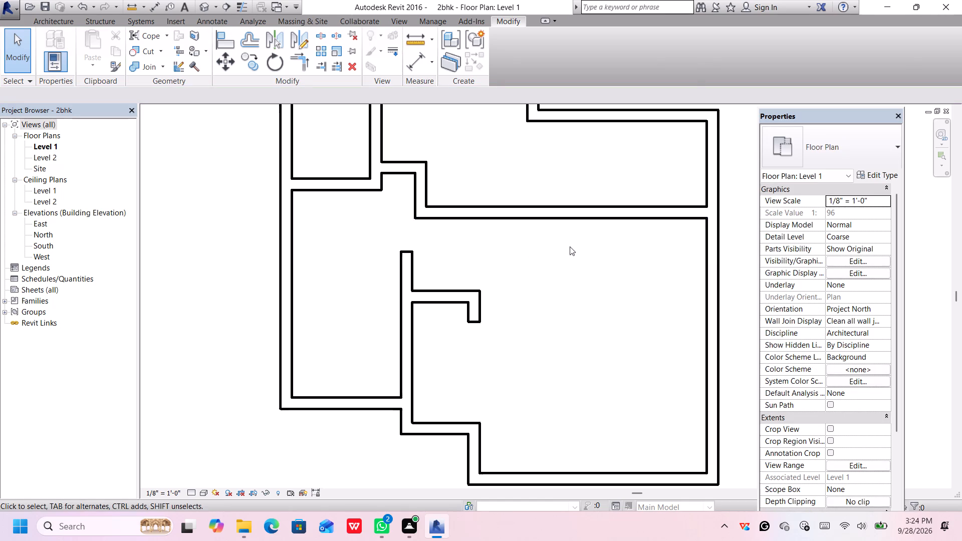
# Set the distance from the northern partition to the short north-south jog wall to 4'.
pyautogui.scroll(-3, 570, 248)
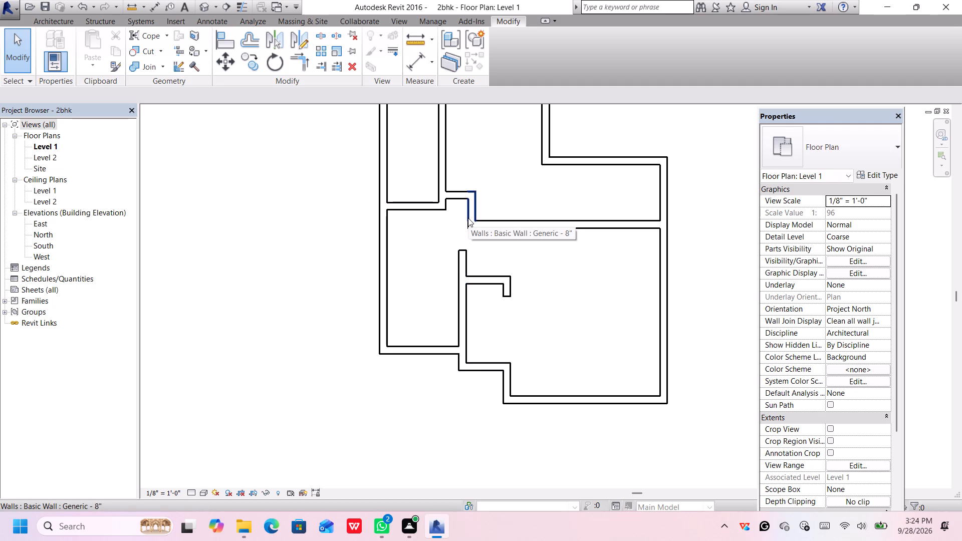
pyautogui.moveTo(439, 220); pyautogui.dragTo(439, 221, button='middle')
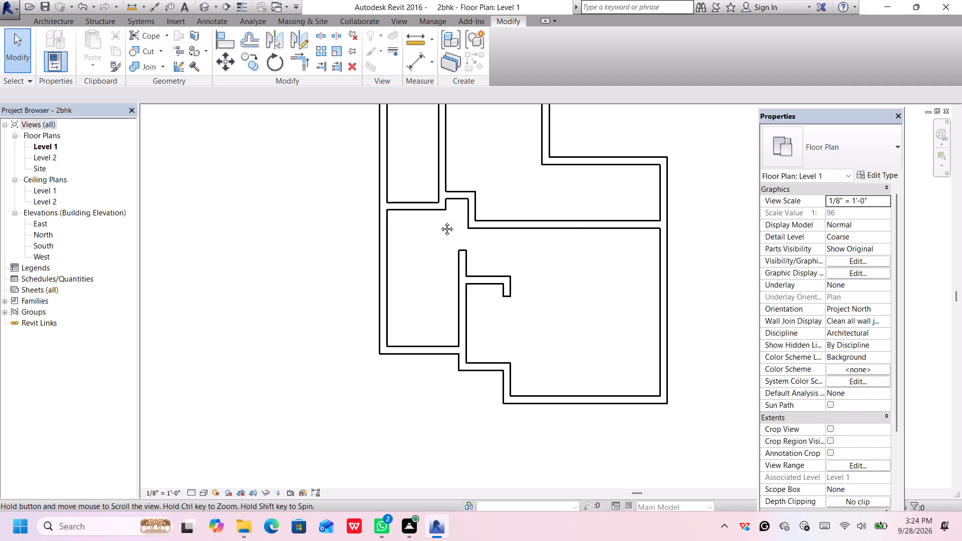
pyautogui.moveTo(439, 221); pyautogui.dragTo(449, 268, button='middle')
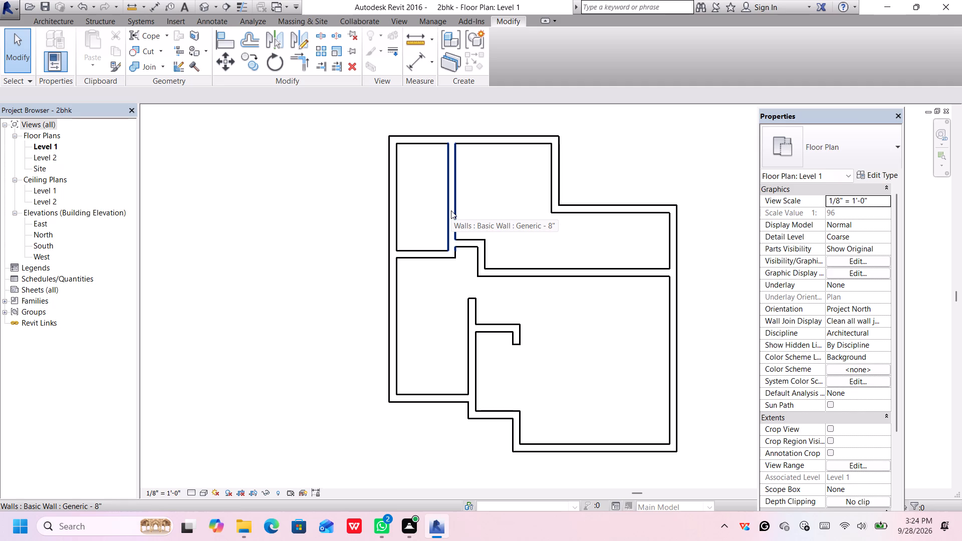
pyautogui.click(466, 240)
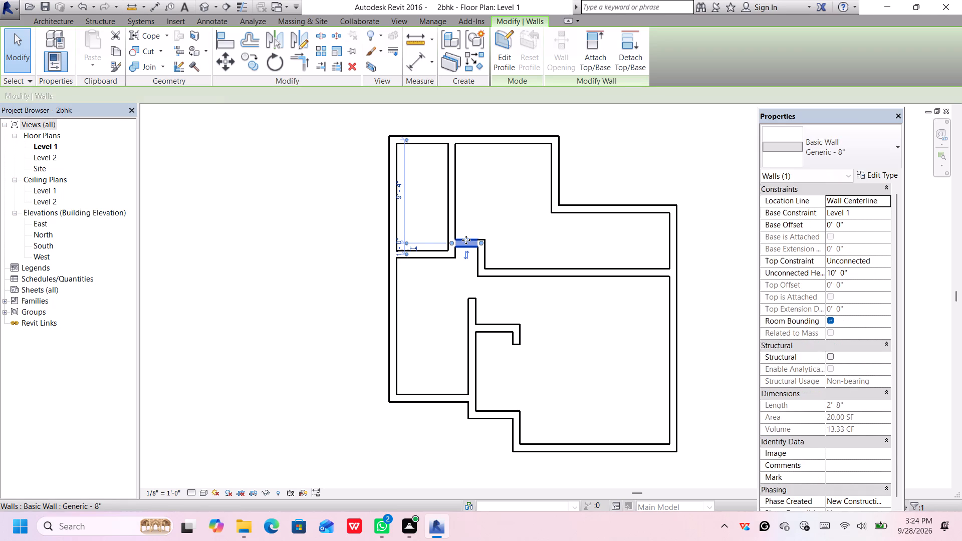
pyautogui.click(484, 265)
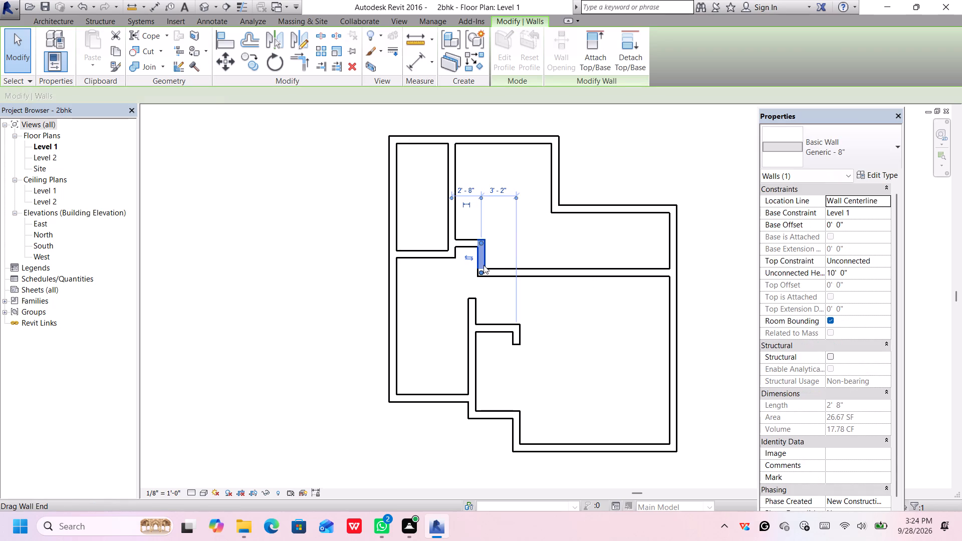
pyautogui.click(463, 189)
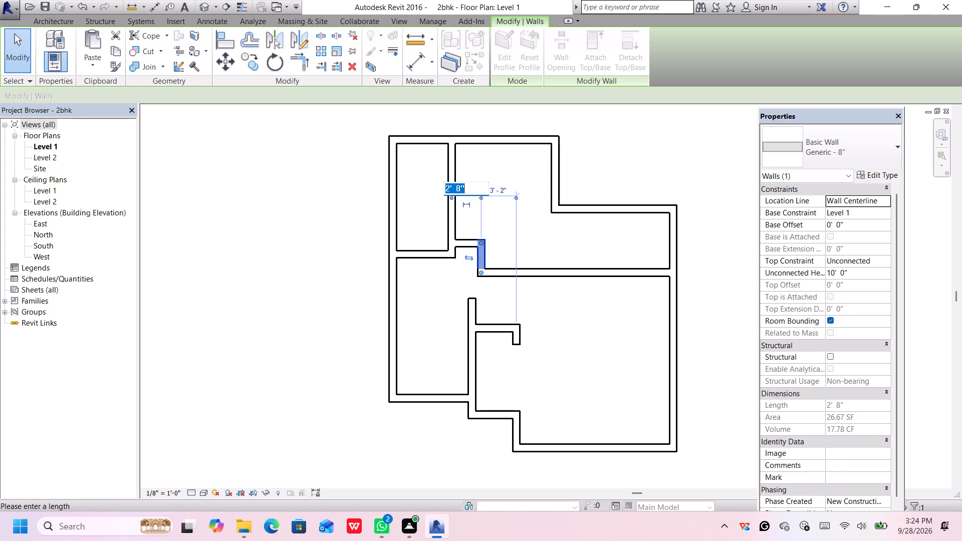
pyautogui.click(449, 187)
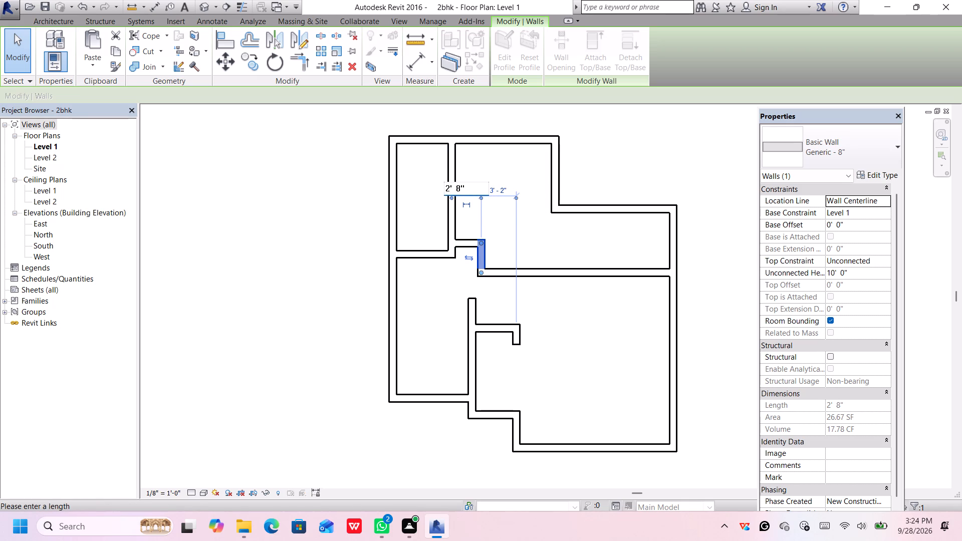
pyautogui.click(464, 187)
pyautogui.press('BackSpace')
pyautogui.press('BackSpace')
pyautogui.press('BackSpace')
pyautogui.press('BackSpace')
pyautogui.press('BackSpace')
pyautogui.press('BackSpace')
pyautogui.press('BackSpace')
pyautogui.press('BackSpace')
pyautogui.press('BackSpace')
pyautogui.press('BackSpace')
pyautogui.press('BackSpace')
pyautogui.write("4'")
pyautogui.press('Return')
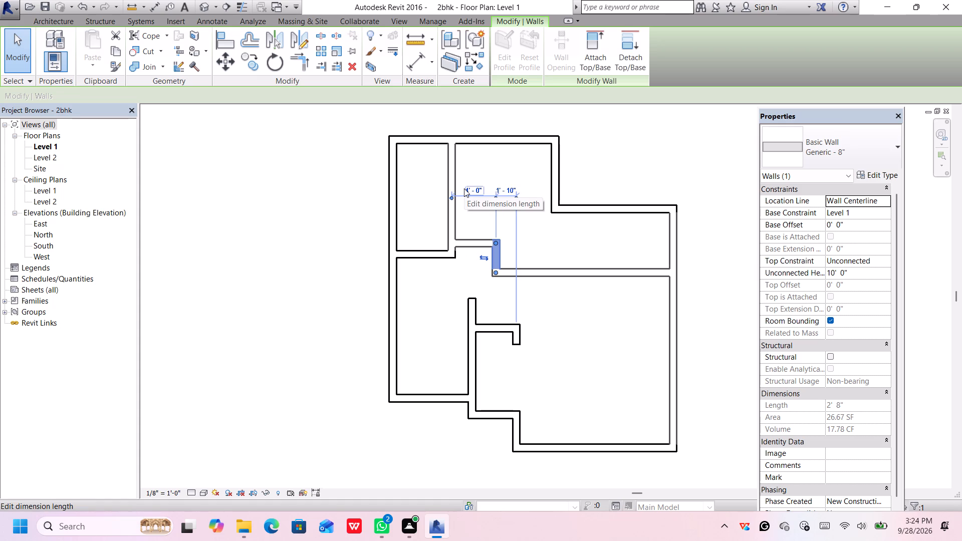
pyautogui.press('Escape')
# Set the clear width between the outer west wall's inner face and the northern partition's west face to 6'.
pyautogui.click(452, 213)
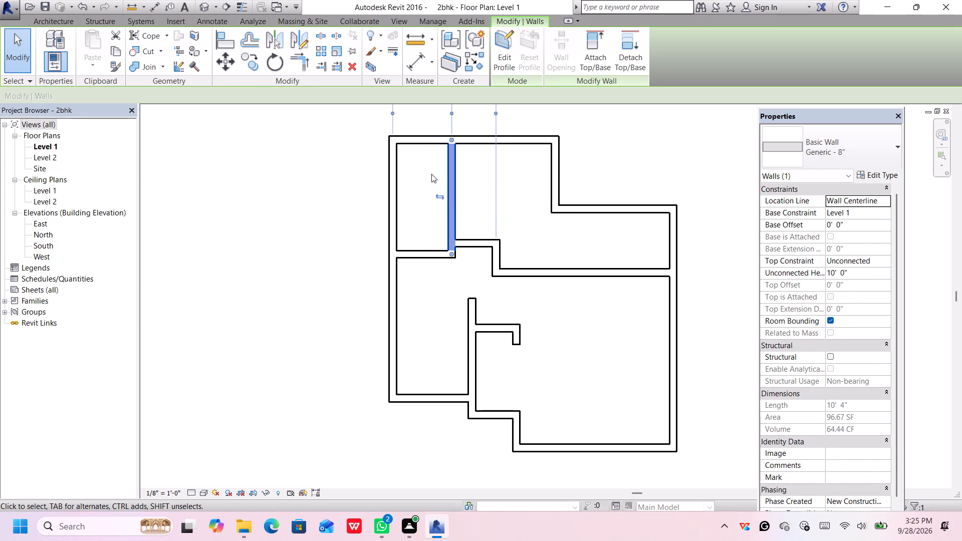
pyautogui.scroll(-3, 429, 177)
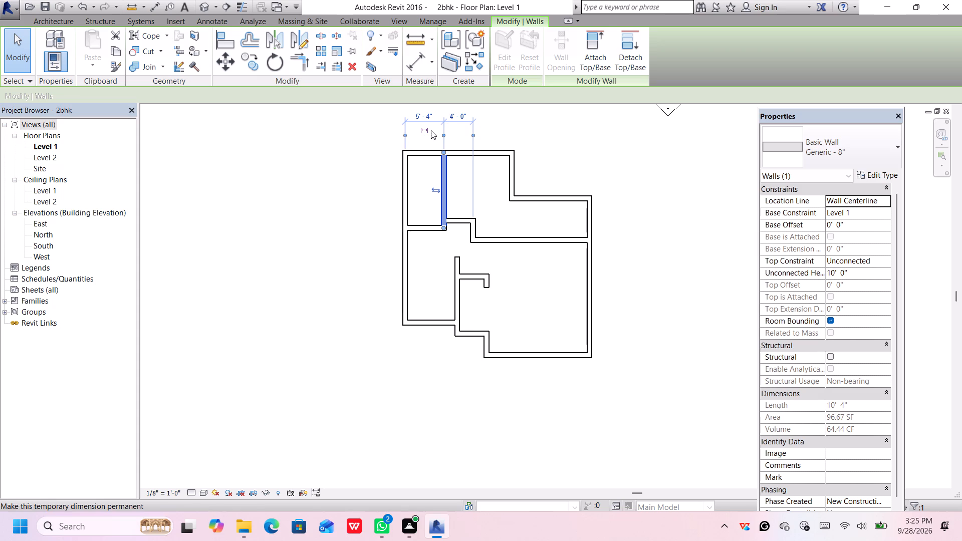
pyautogui.moveTo(431, 131); pyautogui.dragTo(438, 159, button='middle')
pyautogui.scroll(2, 427, 150)
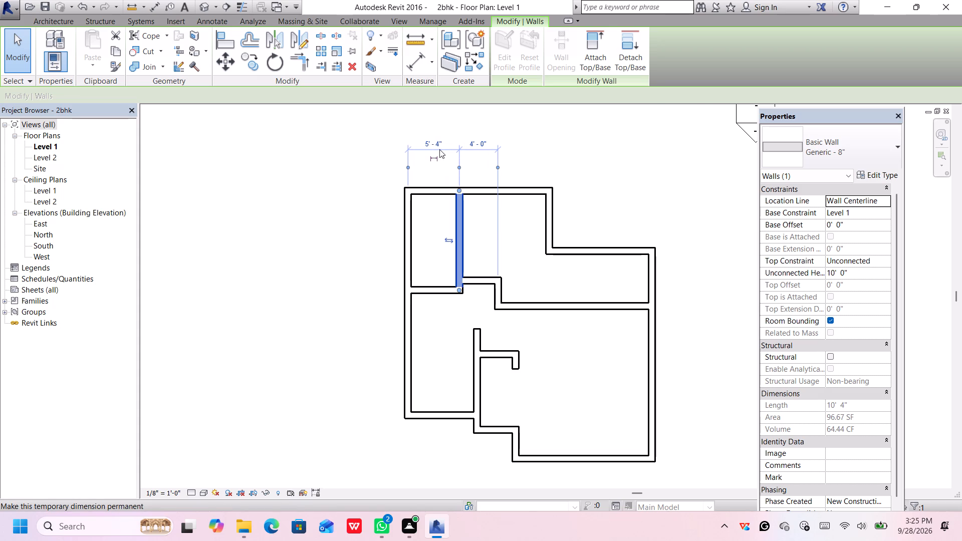
pyautogui.click(434, 143)
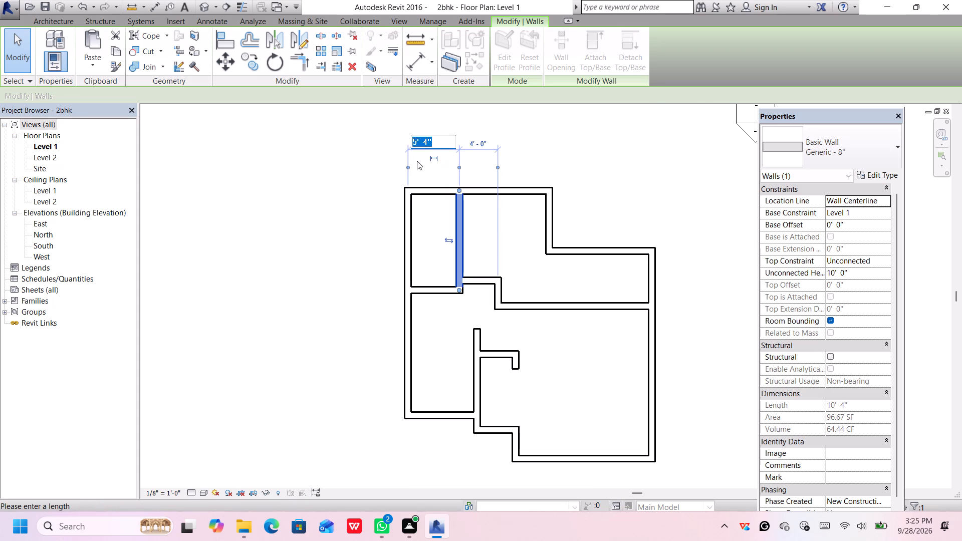
pyautogui.click(407, 167)
pyautogui.click(407, 167)
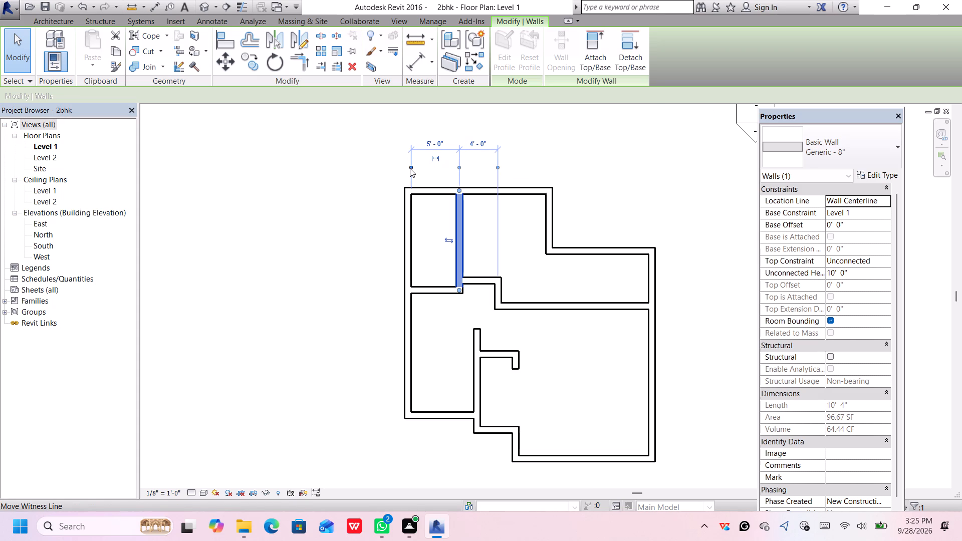
pyautogui.click(458, 166)
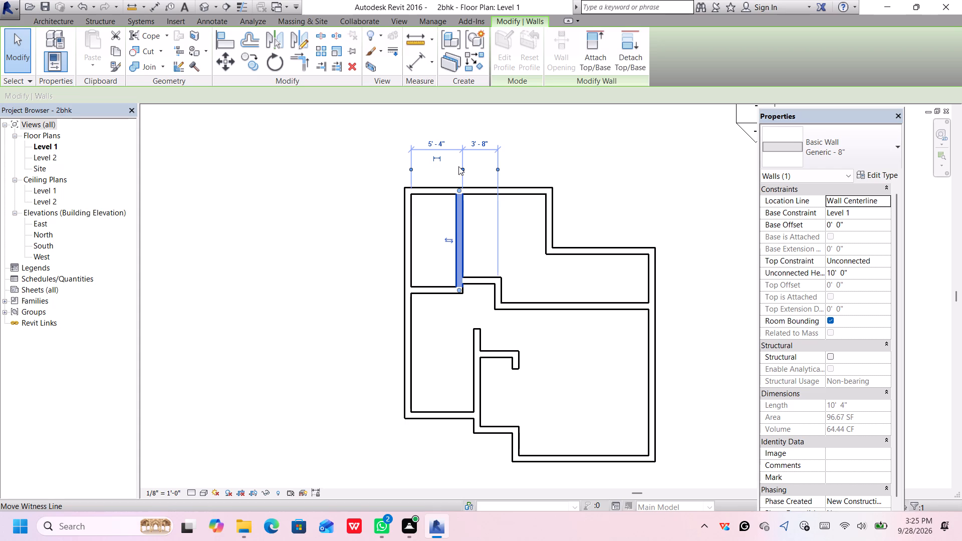
pyautogui.click(461, 167)
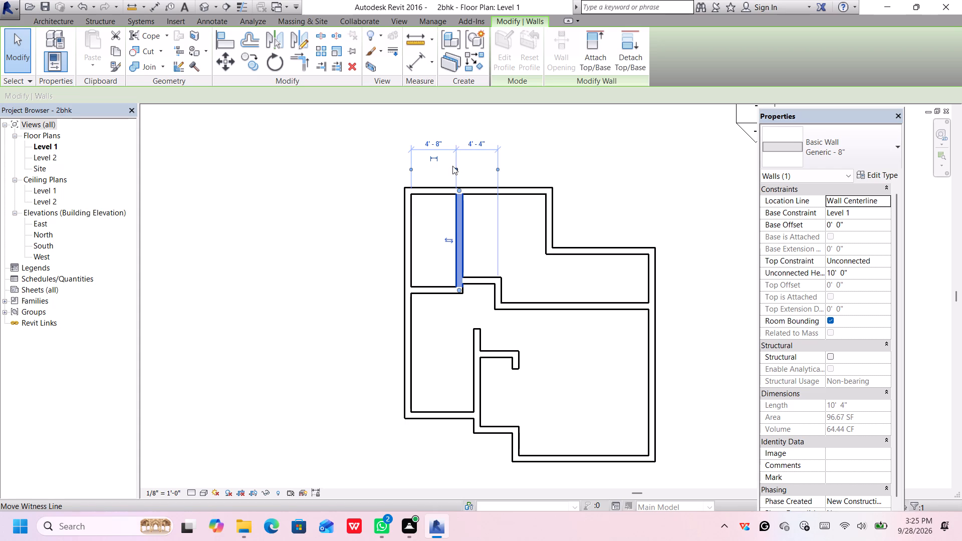
pyautogui.click(429, 144)
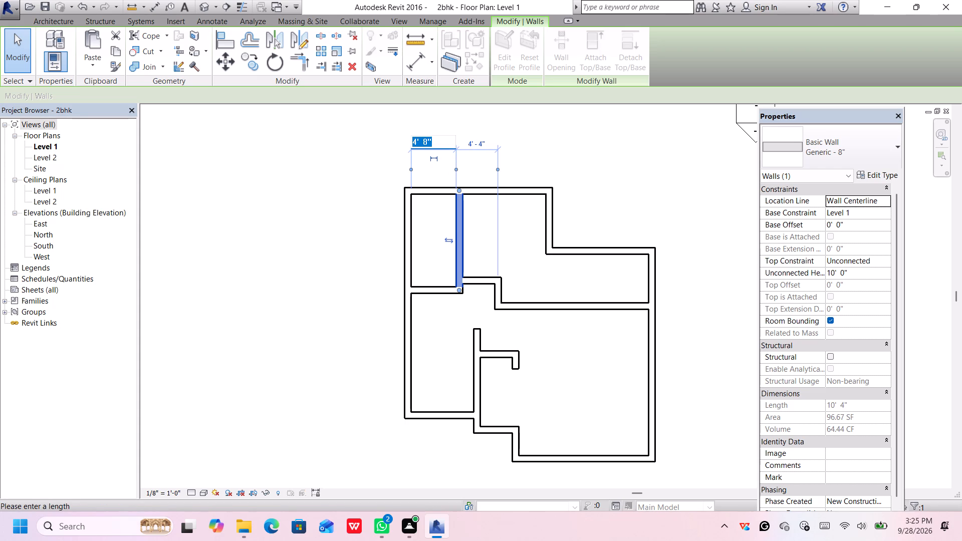
pyautogui.press('BackSpace')
pyautogui.write("6'")
pyautogui.press('Return')
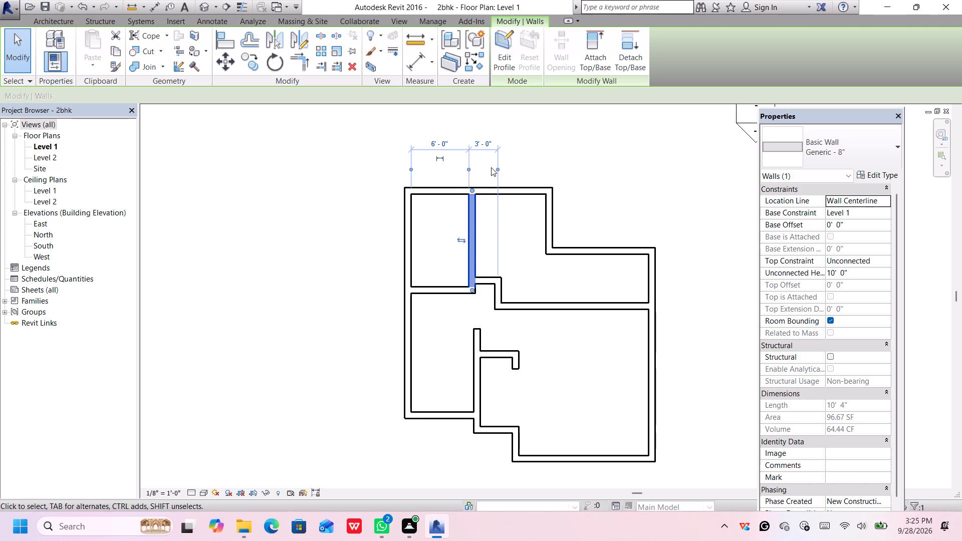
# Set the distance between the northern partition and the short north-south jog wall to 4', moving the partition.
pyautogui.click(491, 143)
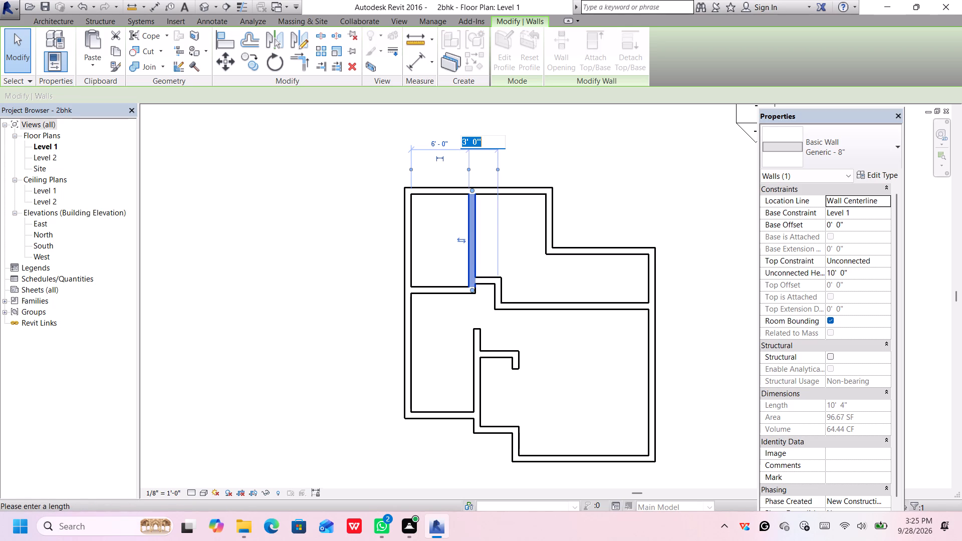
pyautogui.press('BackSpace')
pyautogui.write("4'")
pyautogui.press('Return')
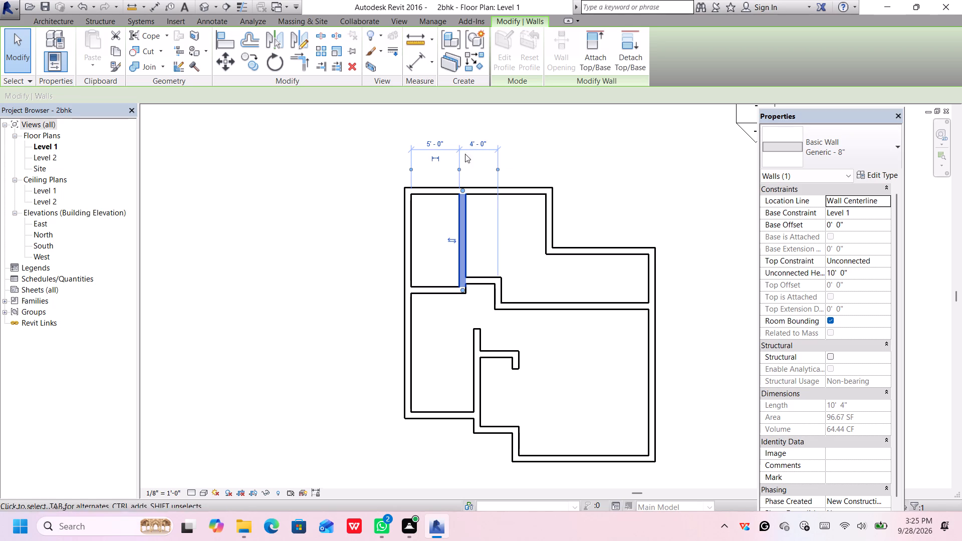
# Set the northwest room's clear width back to 6' by moving the northern partition.
pyautogui.click(460, 169)
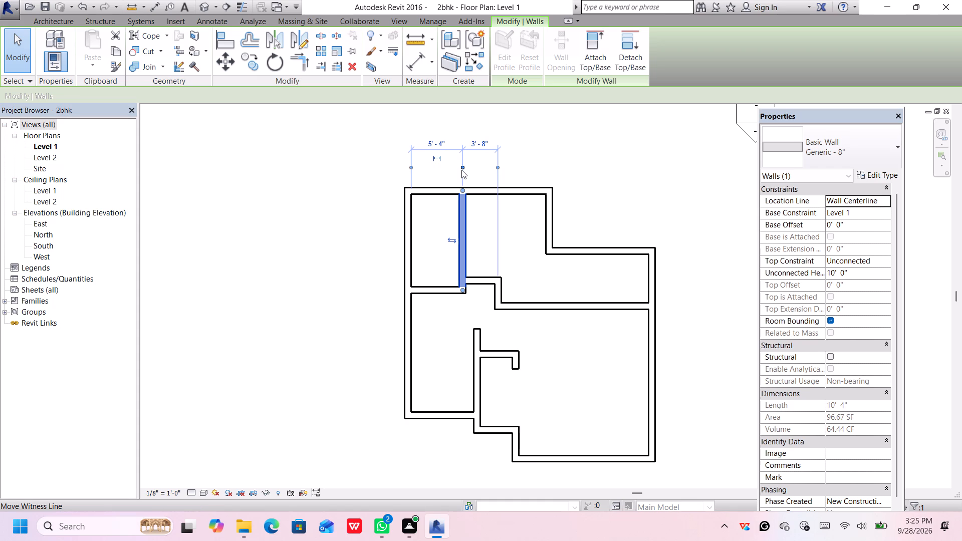
pyautogui.click(460, 166)
pyautogui.click(464, 167)
pyautogui.click(440, 145)
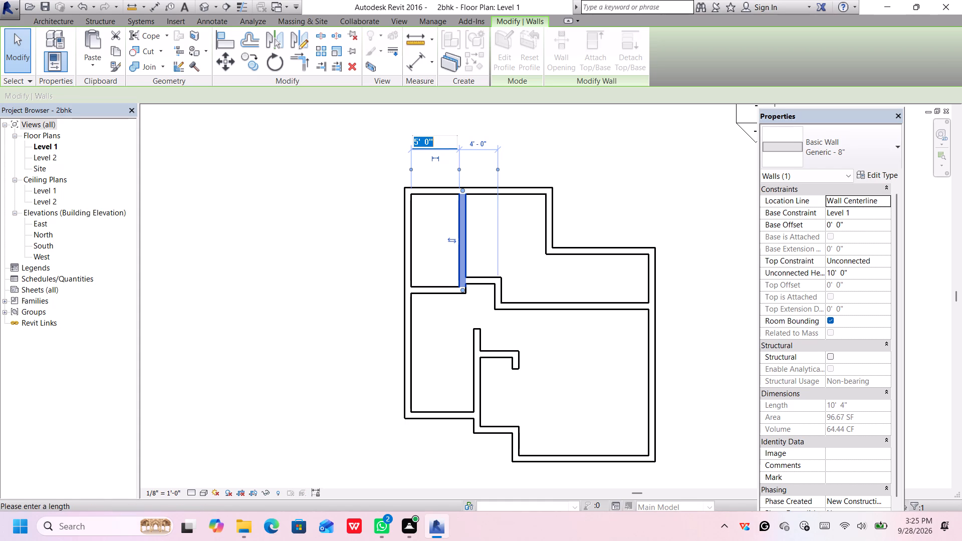
pyautogui.press('BackSpace')
pyautogui.write("6'")
pyautogui.press('Return')
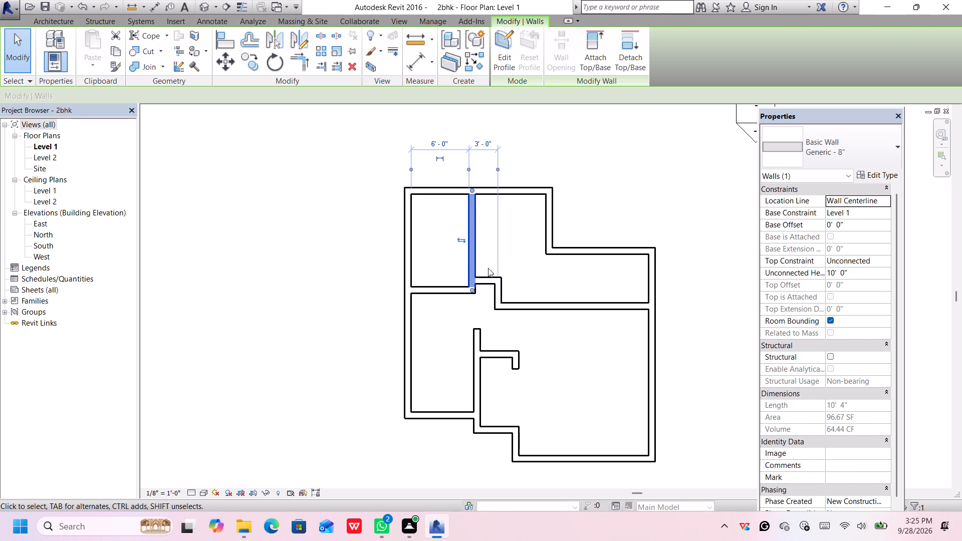
pyautogui.press('Escape')
# Set the distance from the northern partition to the short north-south jog wall to 4', moving the jog wall.
pyautogui.click(490, 279)
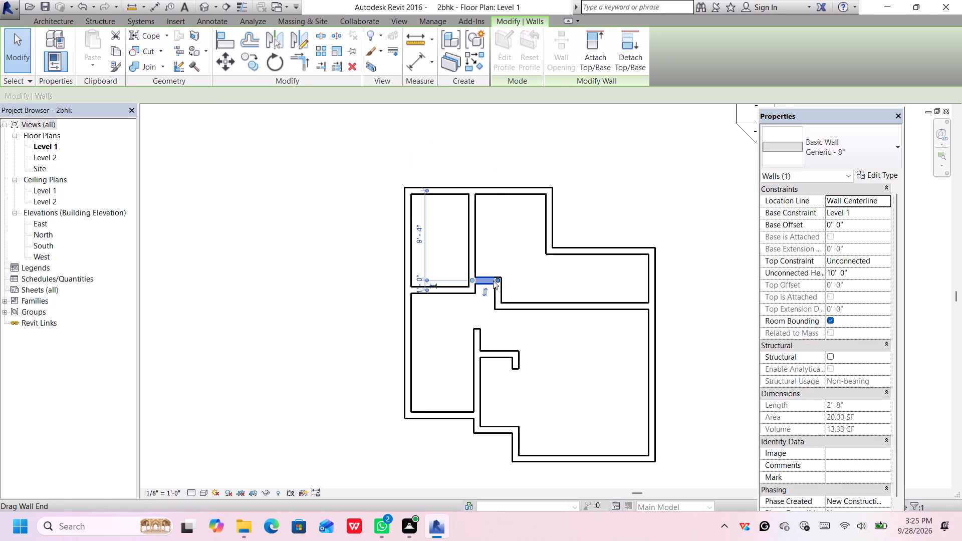
pyautogui.click(498, 291)
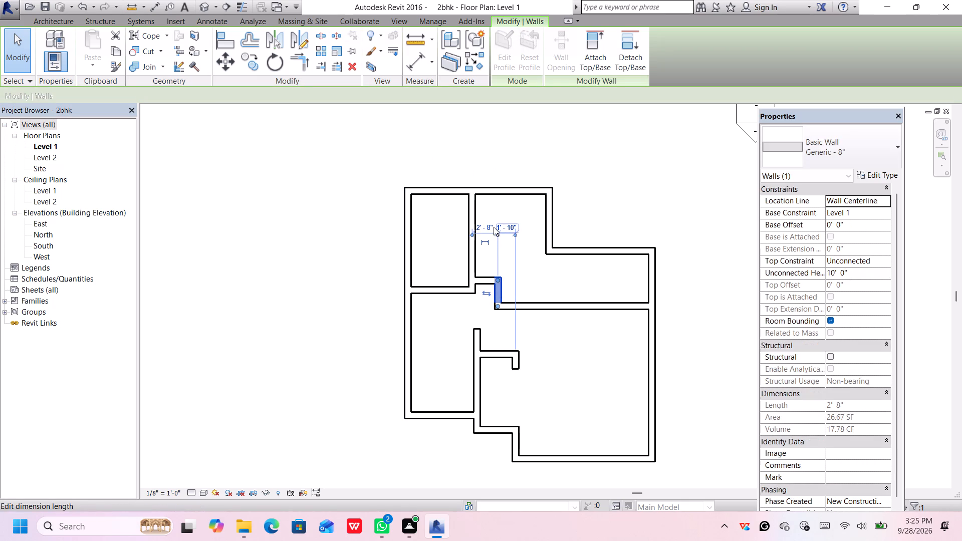
pyautogui.click(491, 226)
pyautogui.press('BackSpace')
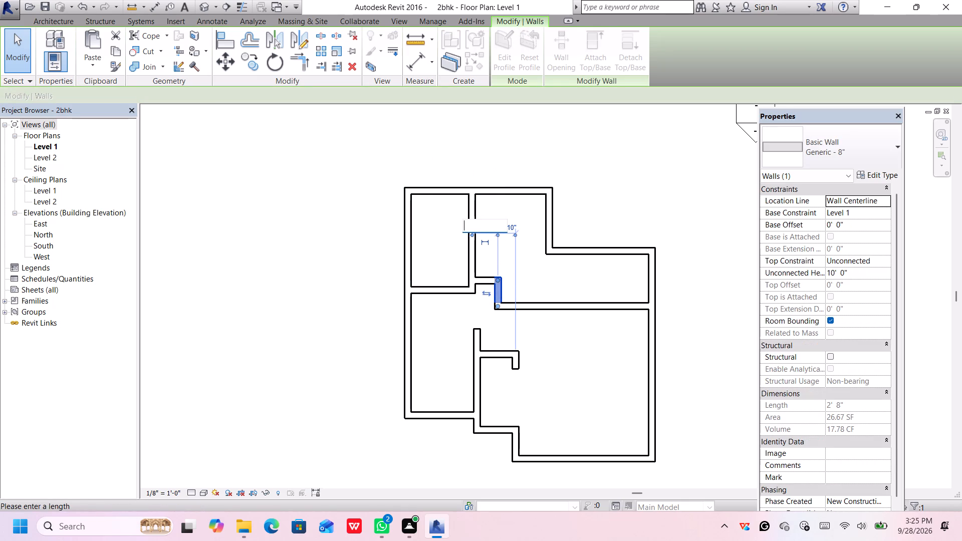
pyautogui.write("4'")
pyautogui.press('Return')
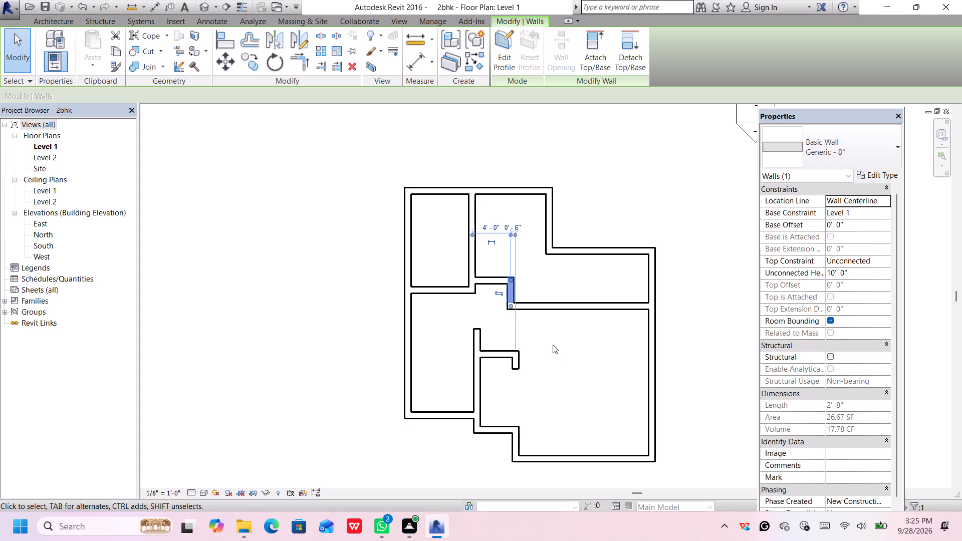
pyautogui.press('Escape')
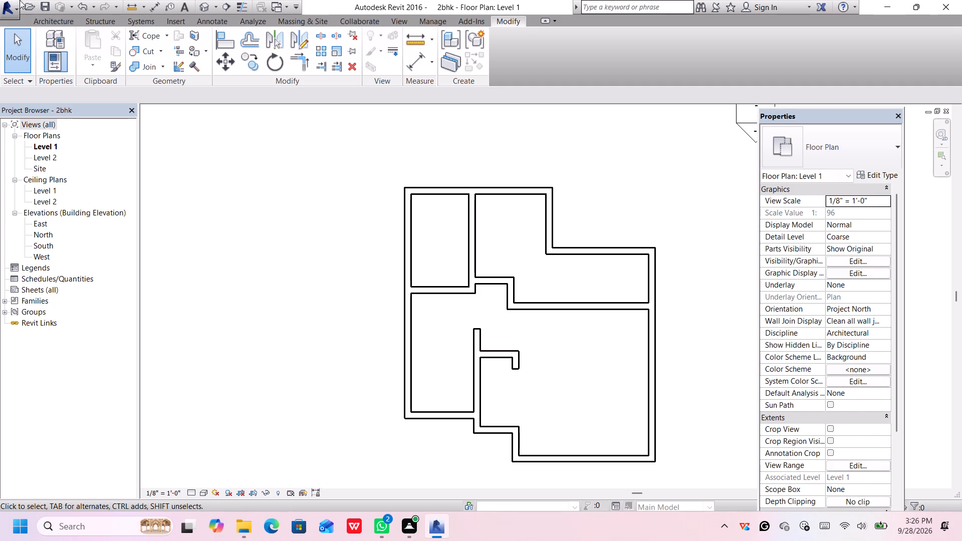
# Draw an L-shaped Generic - 8" wall chain, 5' south from the central east-west partition and 10'-8" east to the outer east wall.
pyautogui.click(43, 19)
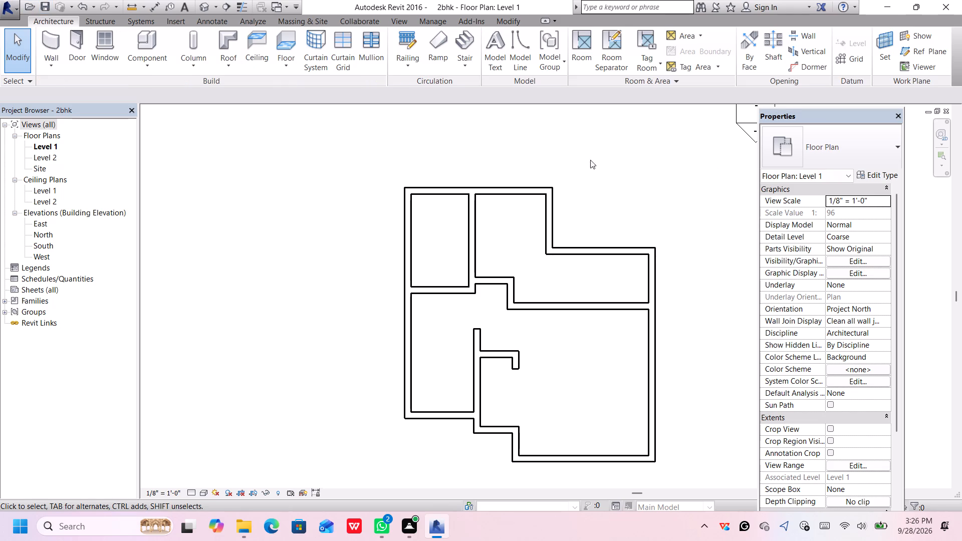
pyautogui.click(52, 38)
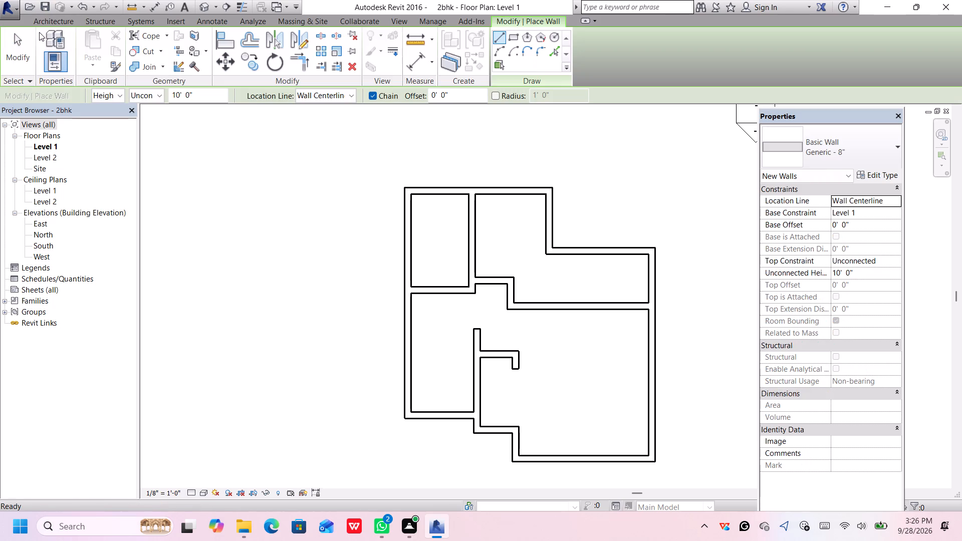
pyautogui.click(499, 39)
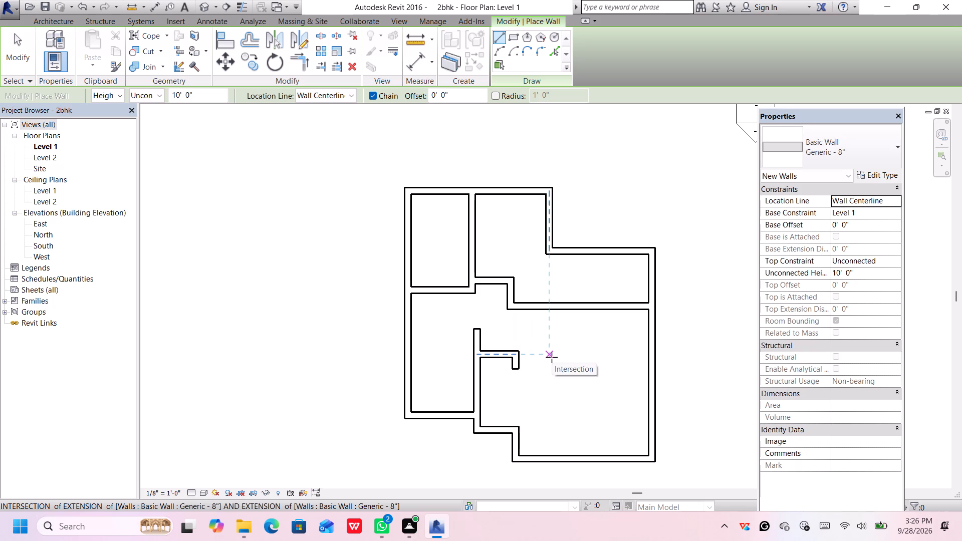
pyautogui.click(549, 309)
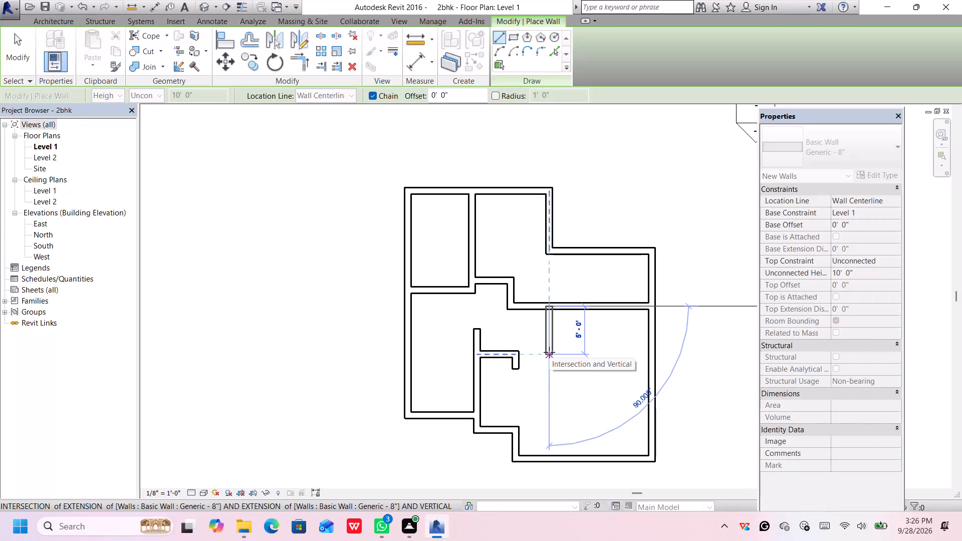
pyautogui.click(549, 352)
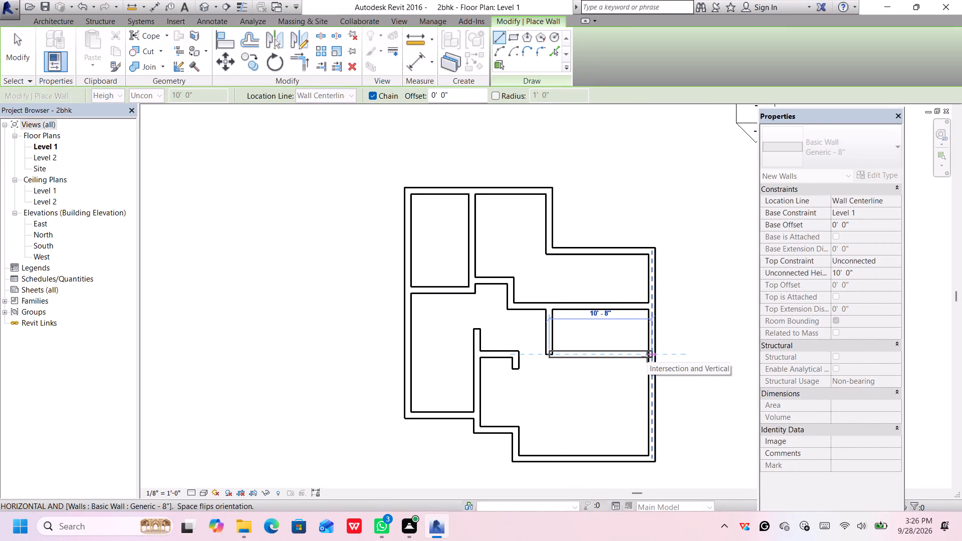
pyautogui.click(647, 357)
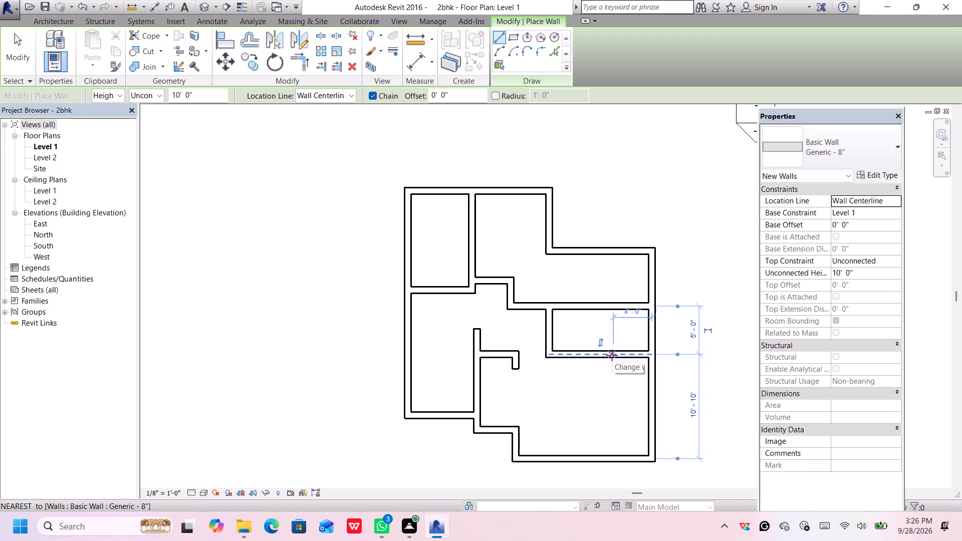
# Add a short wall stub running south from the new east-west wall, 4' from the outer east wall.
pyautogui.click(612, 355)
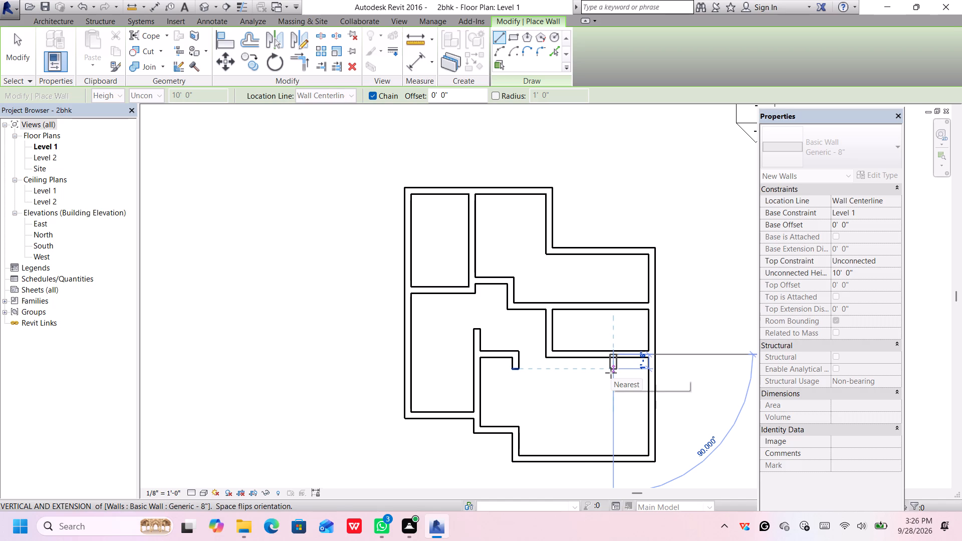
pyautogui.click(611, 373)
pyautogui.press('Return')
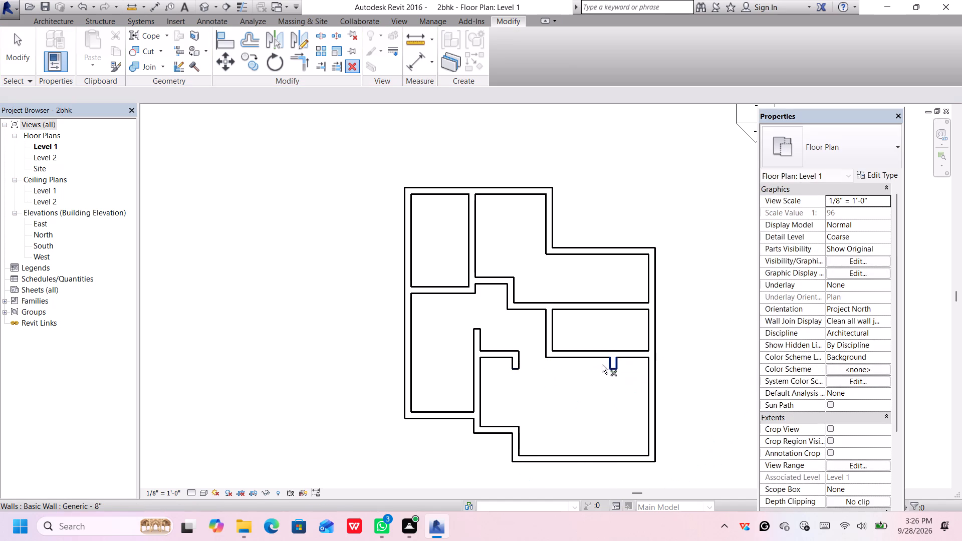
pyautogui.scroll(2, 546, 351)
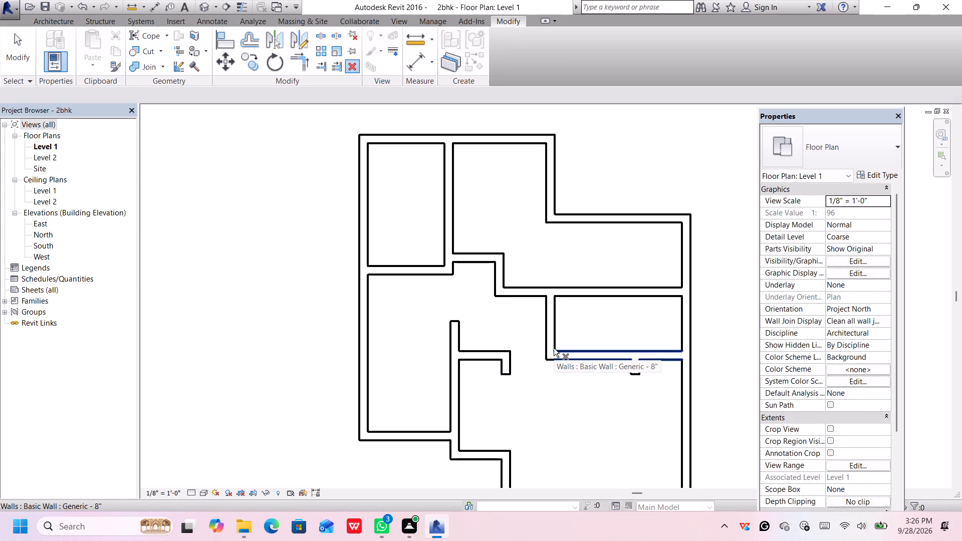
pyautogui.press('Escape')
# Set the distance between the western short stub and the new 5' north-south wall to 4', moving the new wall.
pyautogui.click(553, 334)
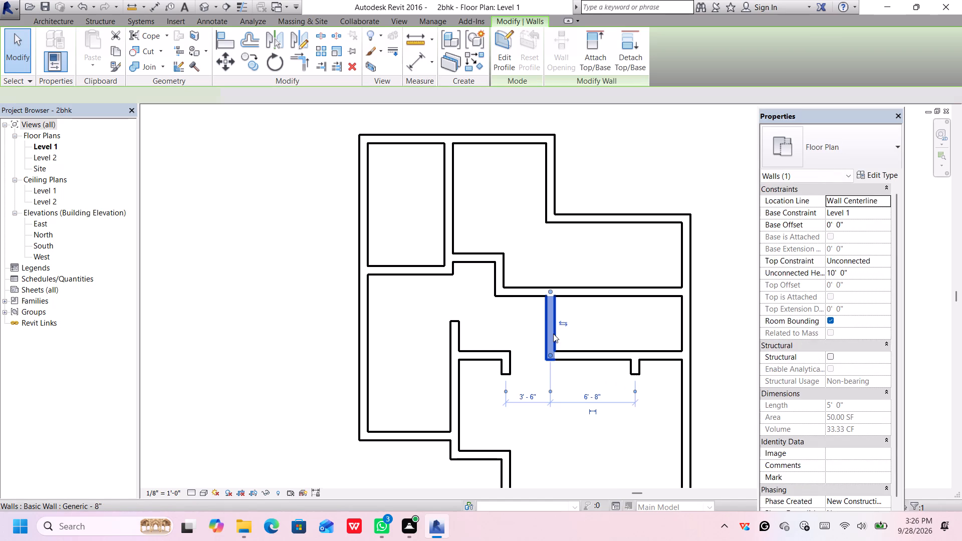
pyautogui.click(536, 396)
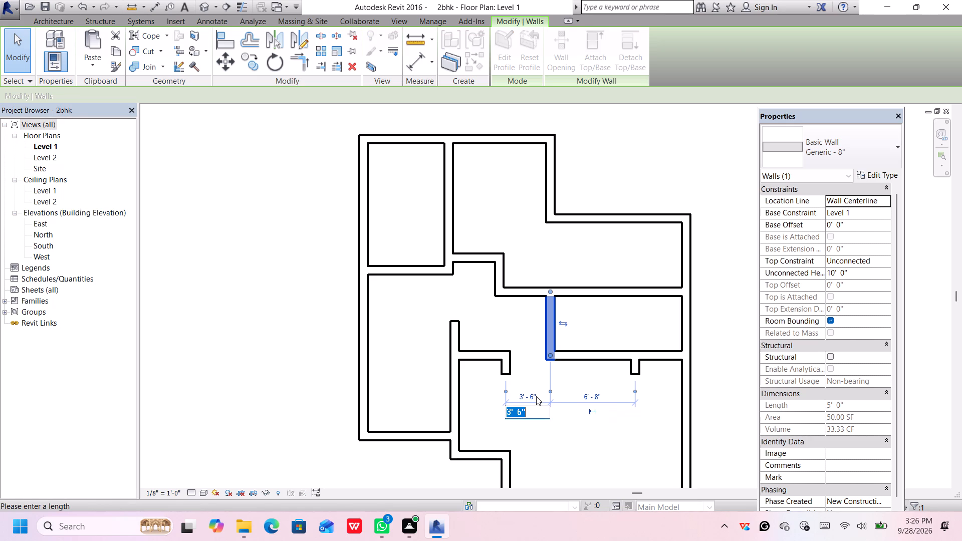
pyautogui.press('BackSpace')
pyautogui.press('4')
pyautogui.press("'")
pyautogui.press('Return')
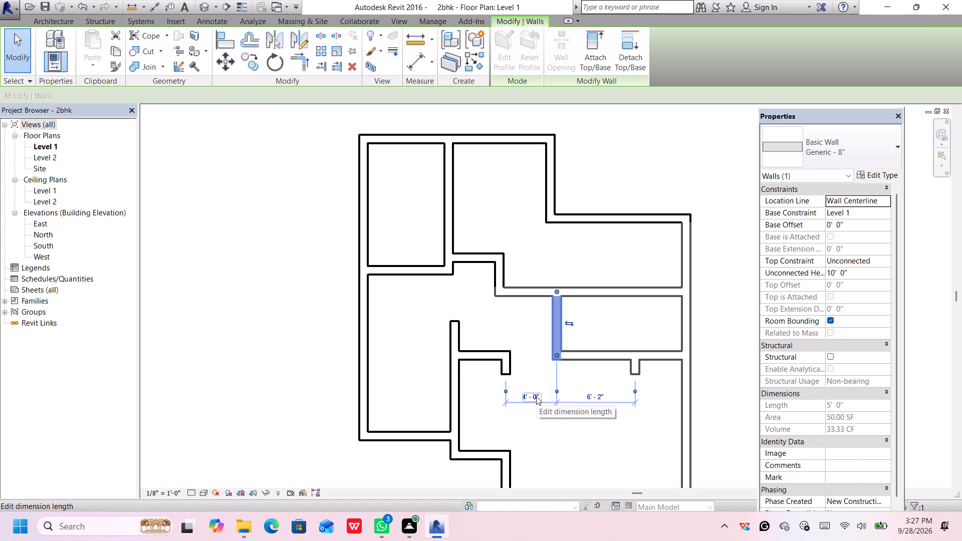
pyautogui.scroll(-4, 559, 388)
pyautogui.moveTo(543, 464); pyautogui.dragTo(531, 392, button='middle')
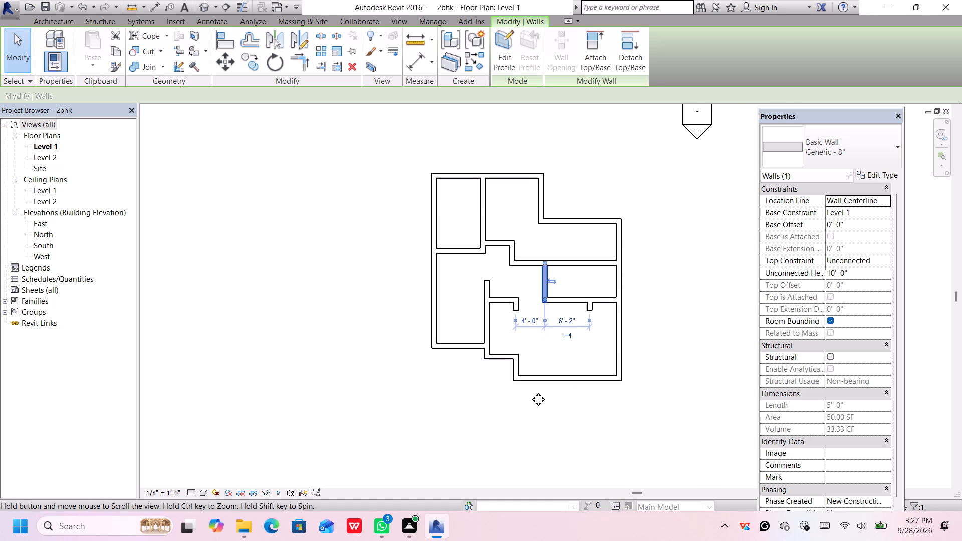
pyautogui.moveTo(531, 392); pyautogui.dragTo(530, 392, button='middle')
pyautogui.press('Escape')
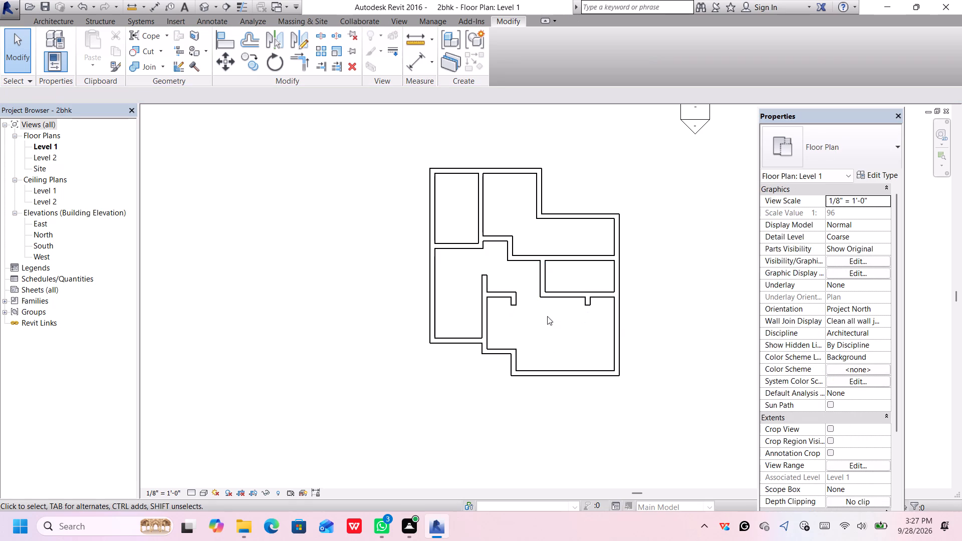
# Change the northern outer wall and the long western outer wall to the Generic - 12" wall type.
pyautogui.scroll(1, 547, 311)
pyautogui.moveTo(535, 299); pyautogui.dragTo(537, 345, button='middle')
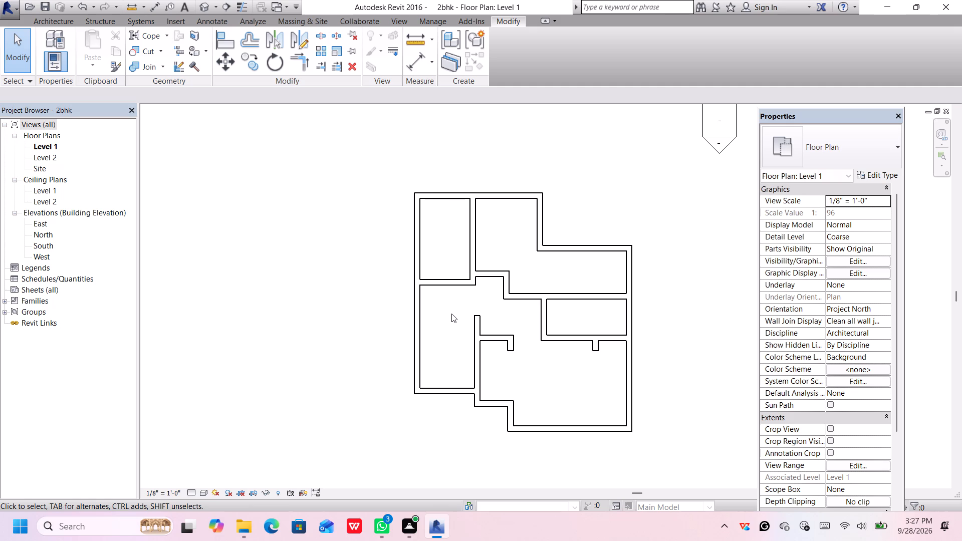
pyautogui.scroll(1, 466, 234)
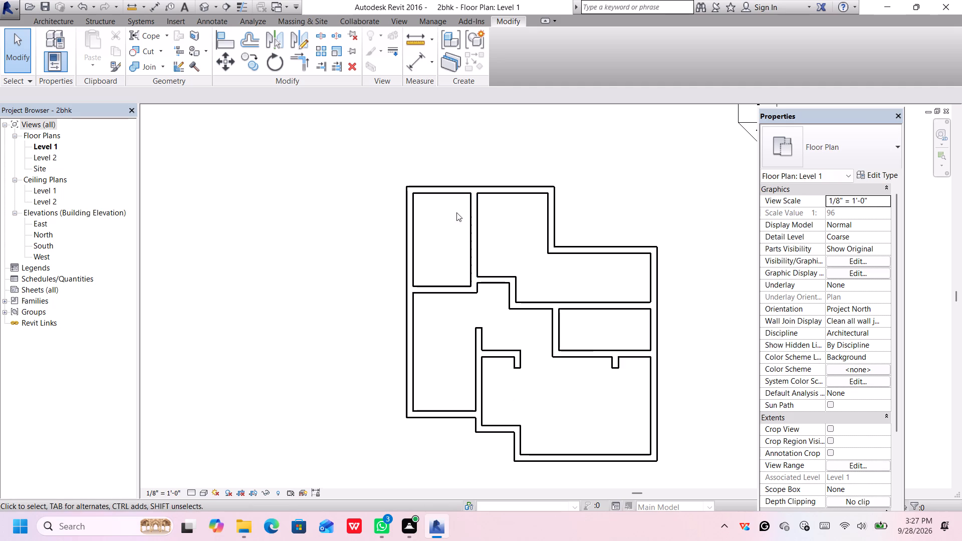
pyautogui.scroll(2, 451, 200)
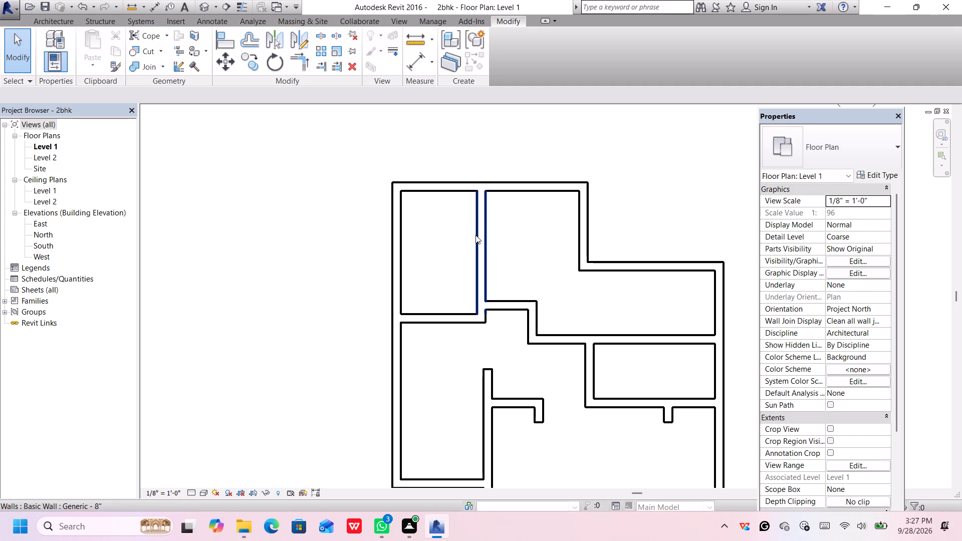
pyautogui.click(459, 185)
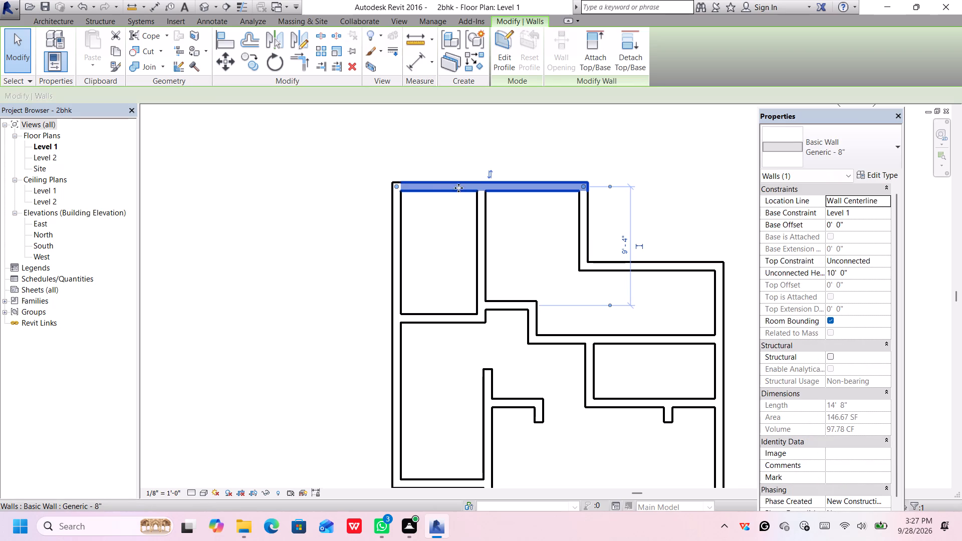
pyautogui.click(849, 156)
pyautogui.click(861, 118)
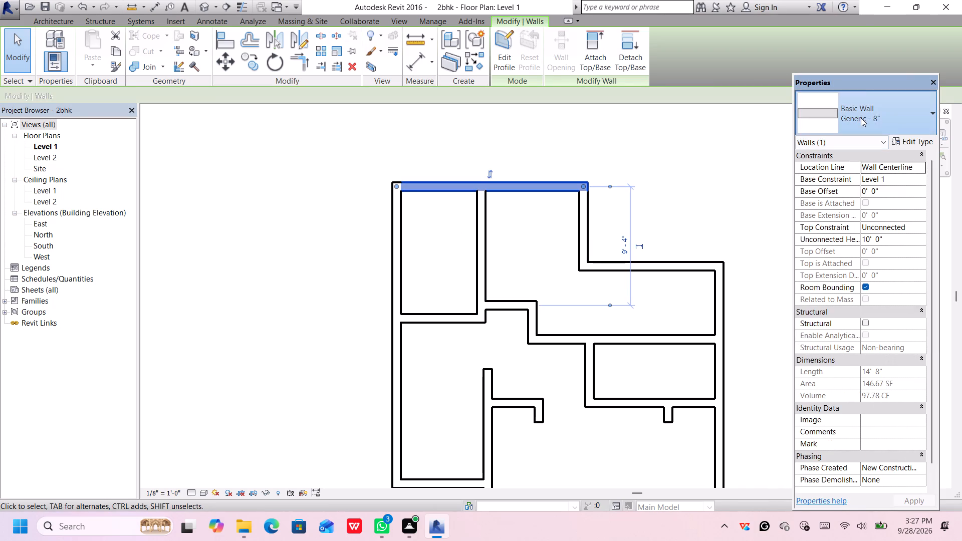
pyautogui.scroll(-3, 854, 435)
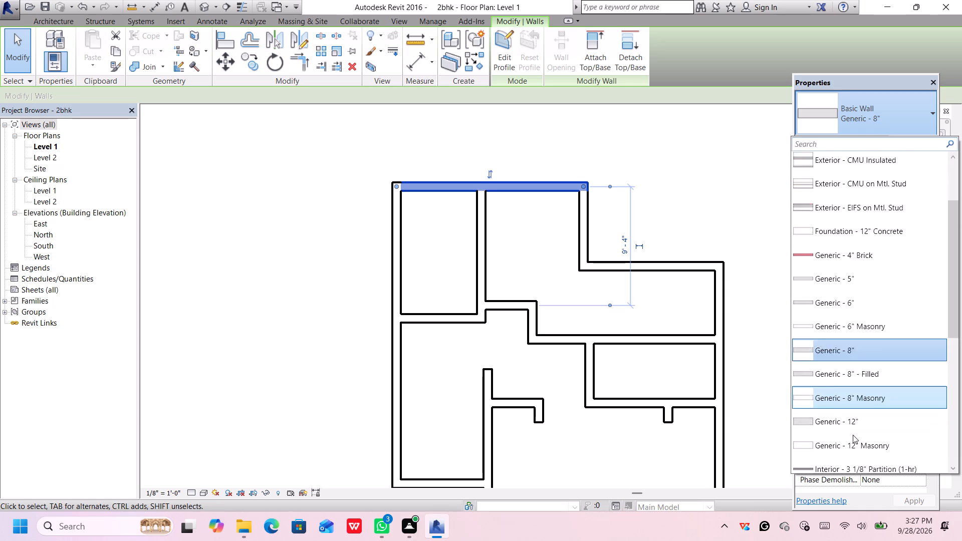
pyautogui.scroll(-2, 853, 435)
pyautogui.click(870, 361)
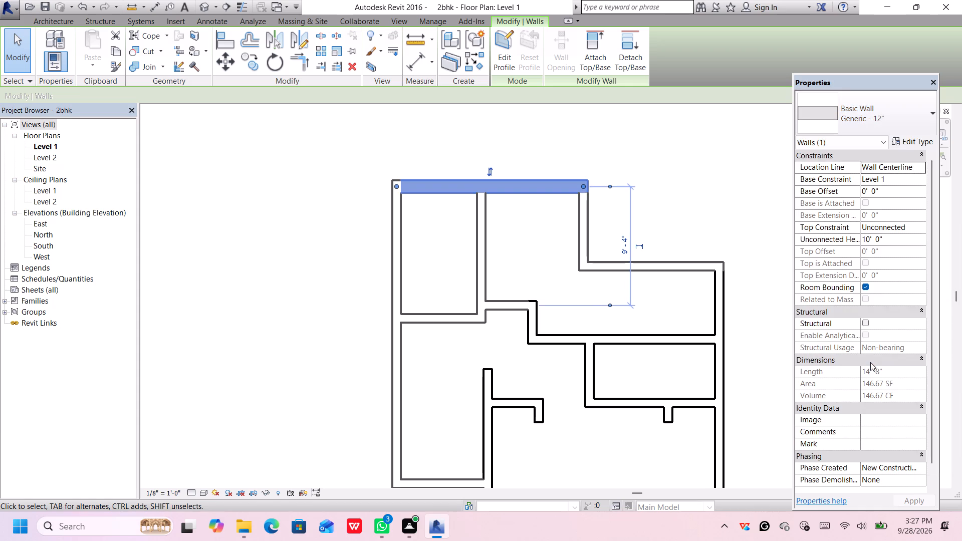
pyautogui.click(393, 233)
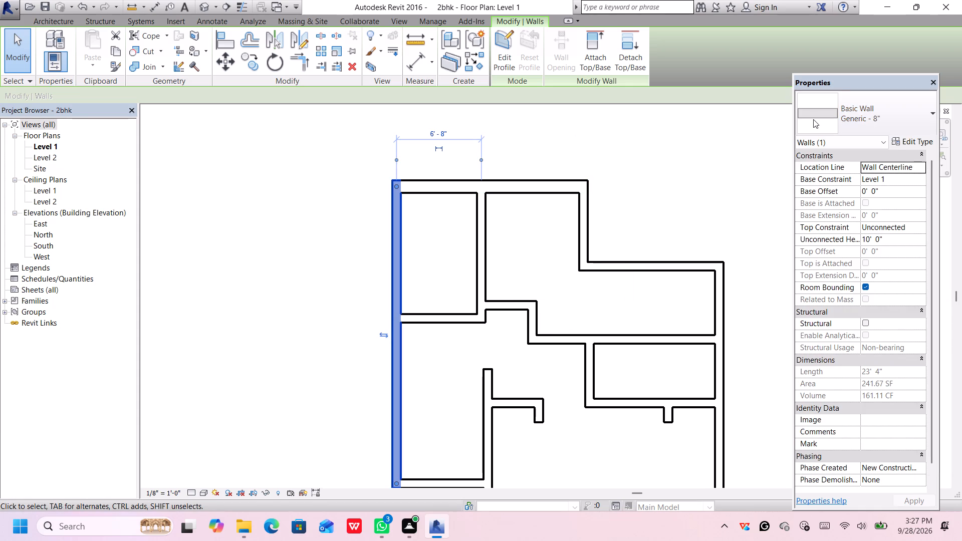
pyautogui.click(814, 119)
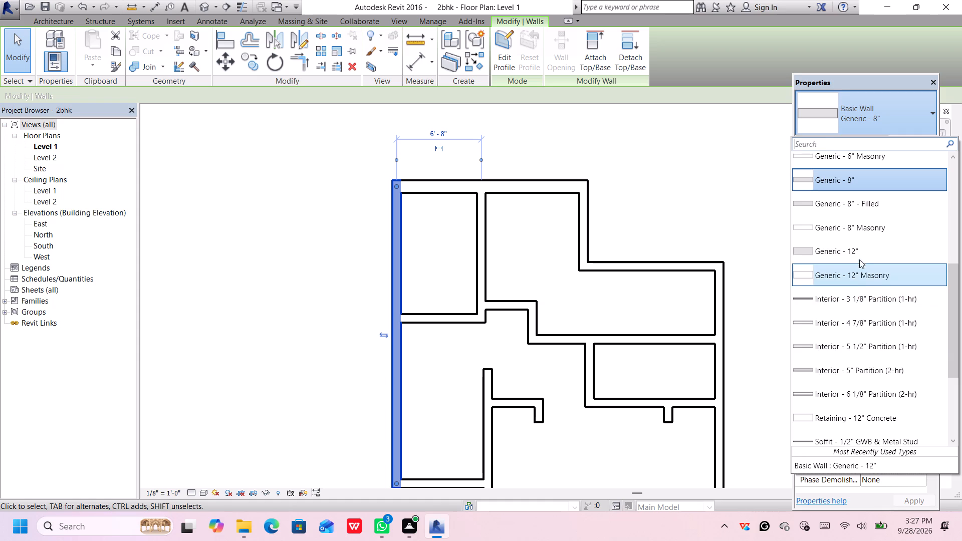
pyautogui.click(862, 248)
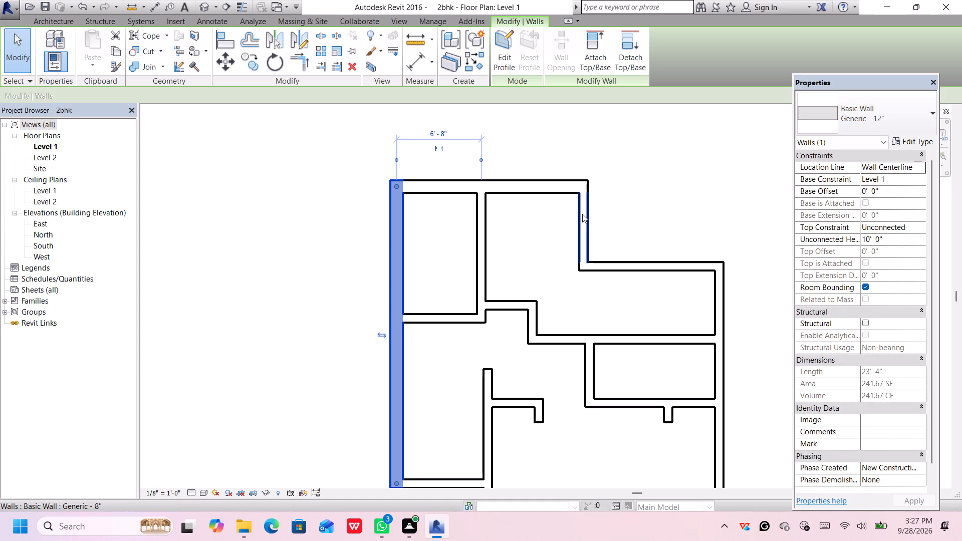
# Change both outer walls forming the northeast setback to Generic - 12", the short north-south one and the east-west one.
pyautogui.click(582, 214)
pyautogui.click(821, 111)
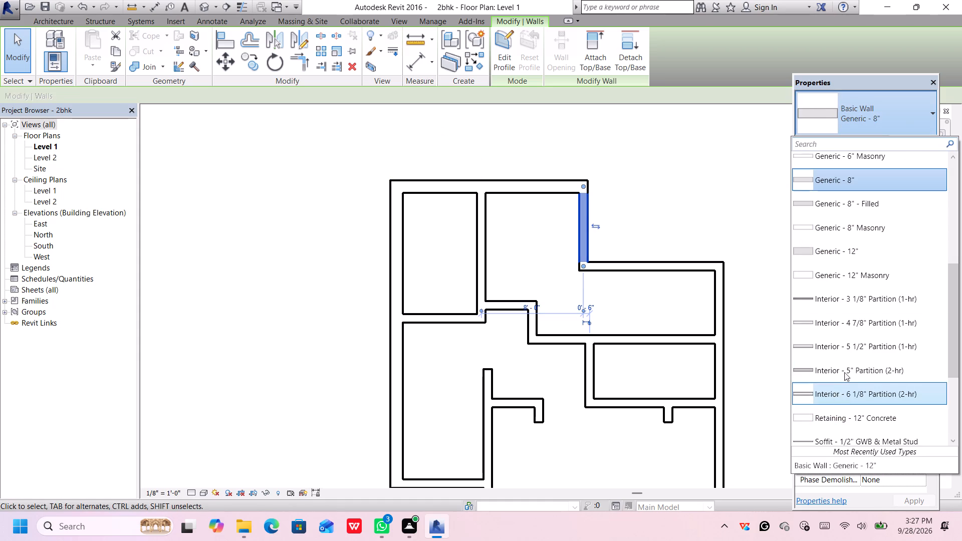
pyautogui.click(847, 246)
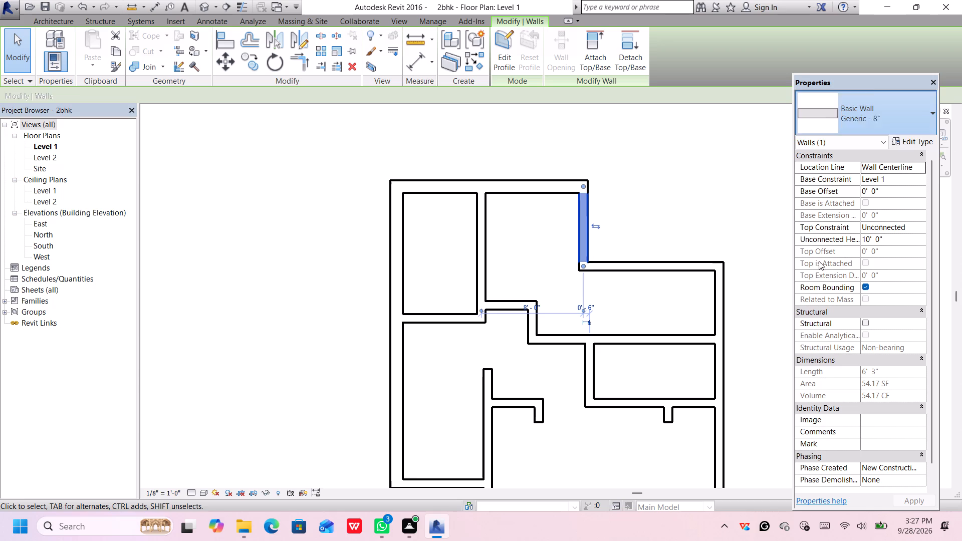
pyautogui.scroll(-3, 603, 316)
pyautogui.moveTo(613, 325); pyautogui.dragTo(595, 280, button='middle')
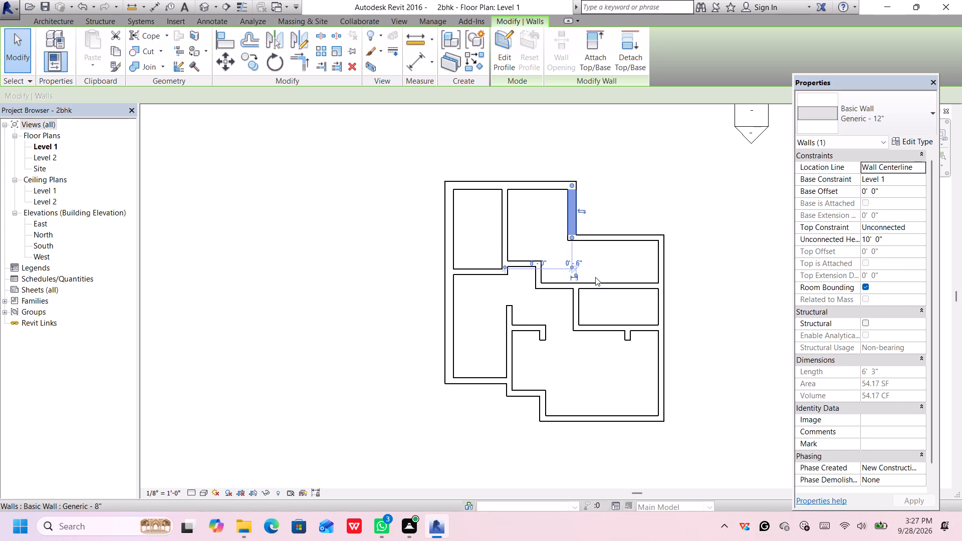
pyautogui.click(602, 236)
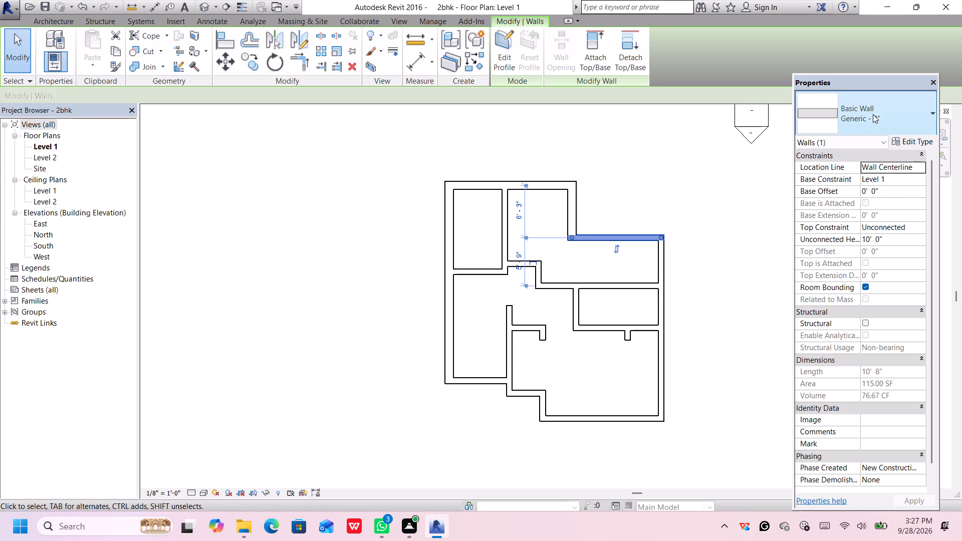
pyautogui.click(873, 114)
pyautogui.scroll(-1, 858, 342)
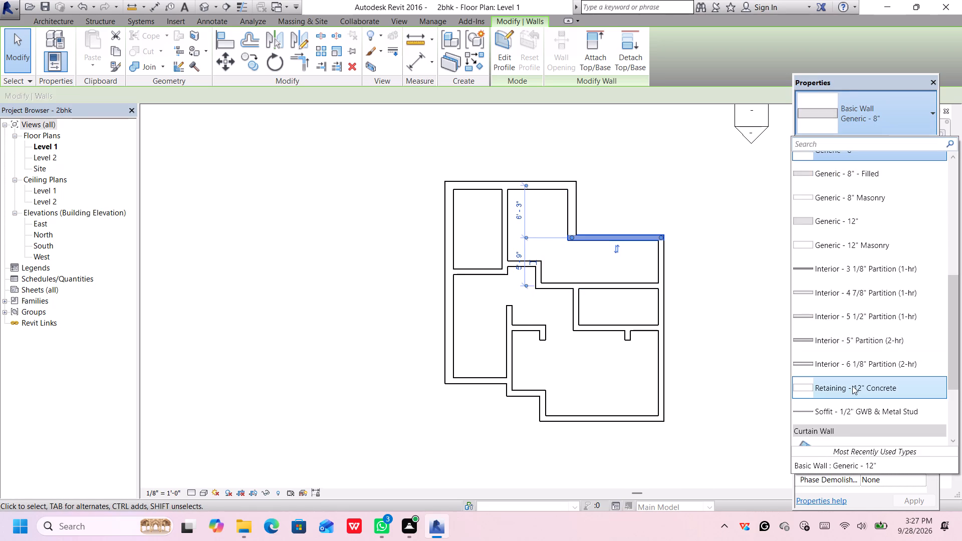
pyautogui.click(852, 217)
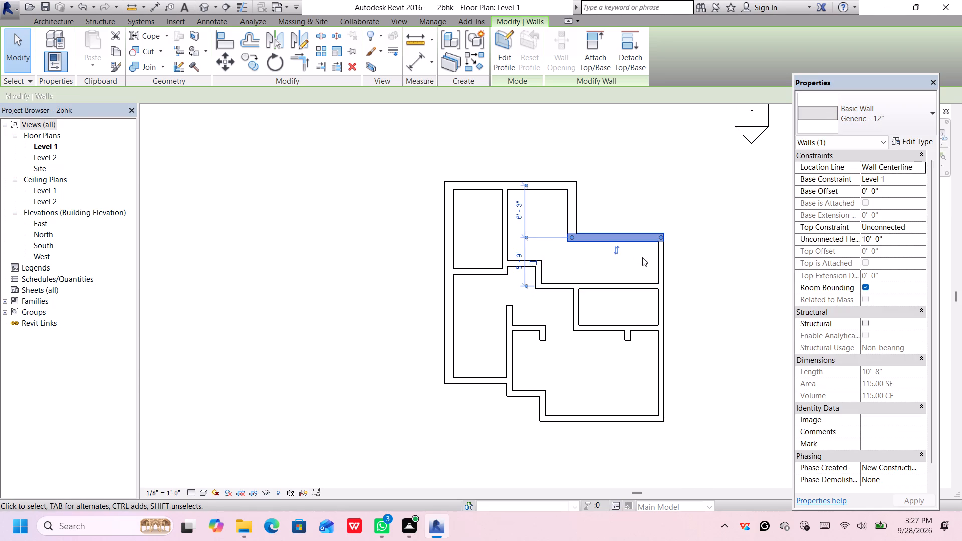
# Change the long eastern outer wall to the Generic - 12" wall type.
pyautogui.click(659, 257)
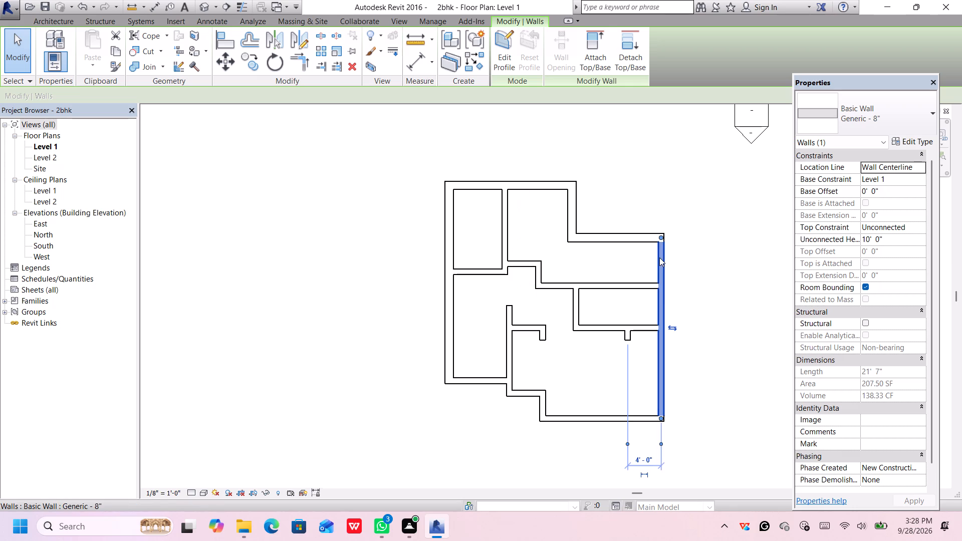
pyautogui.click(868, 104)
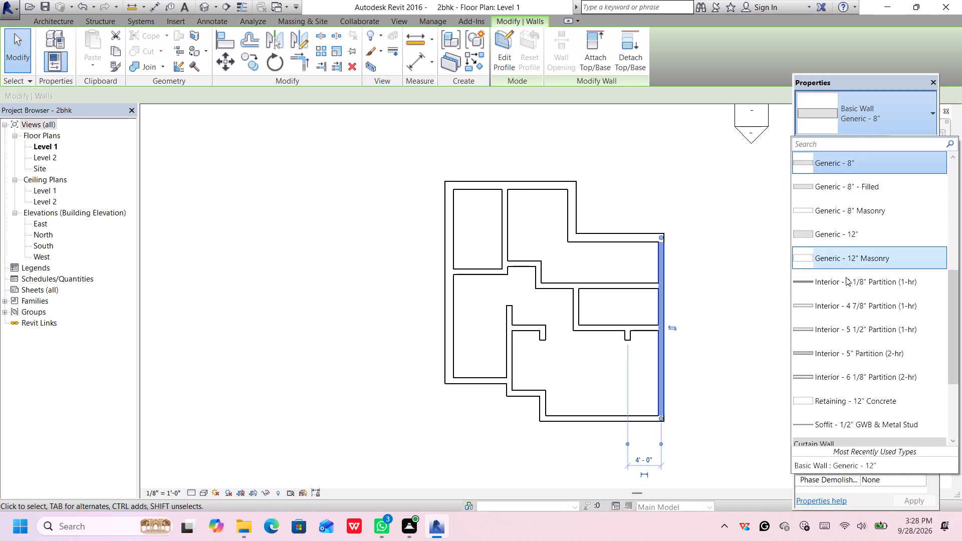
pyautogui.click(851, 234)
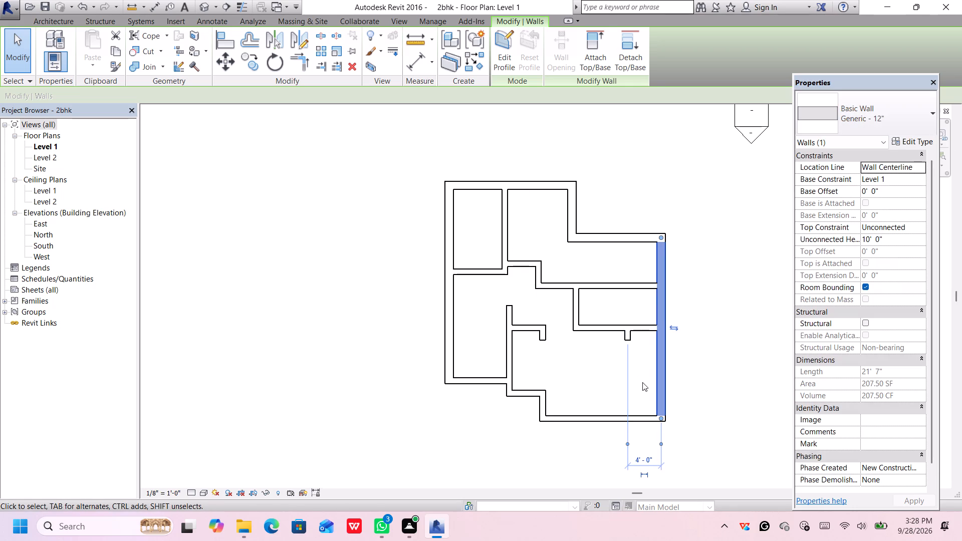
# Change the two east-west outer walls at the southwest, the 7'-2" one and the adjoining 4' one, to Generic - 12".
pyautogui.moveTo(642, 382); pyautogui.dragTo(660, 283, button='middle')
pyautogui.click(504, 283)
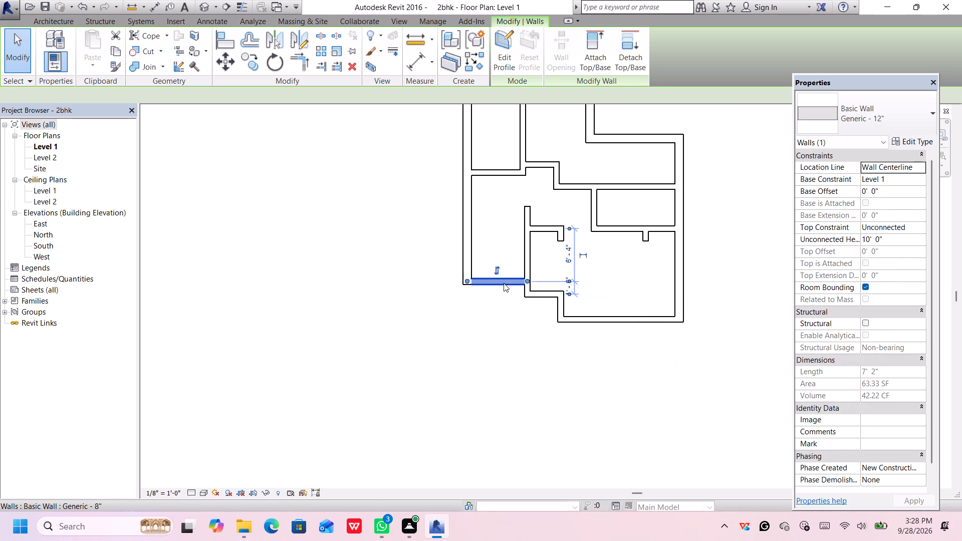
pyautogui.click(834, 111)
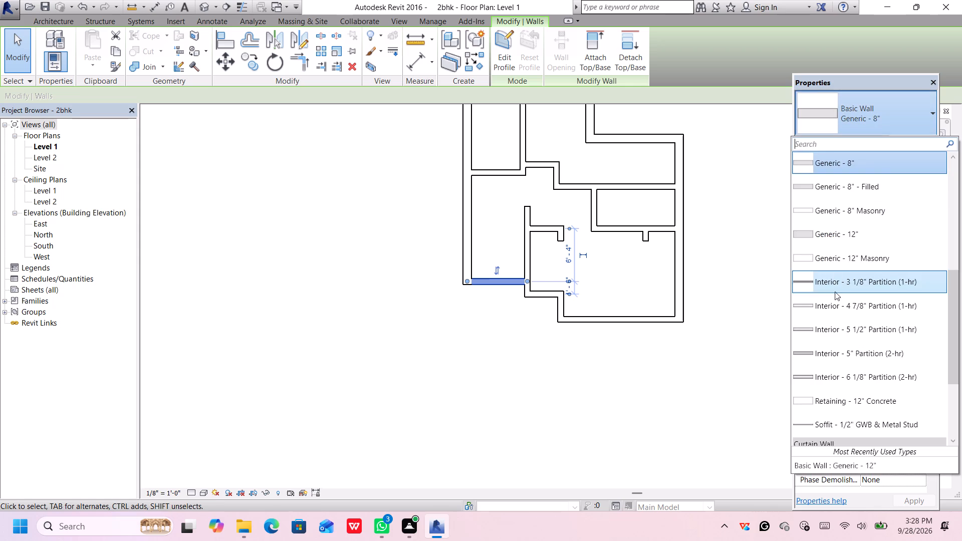
pyautogui.click(866, 228)
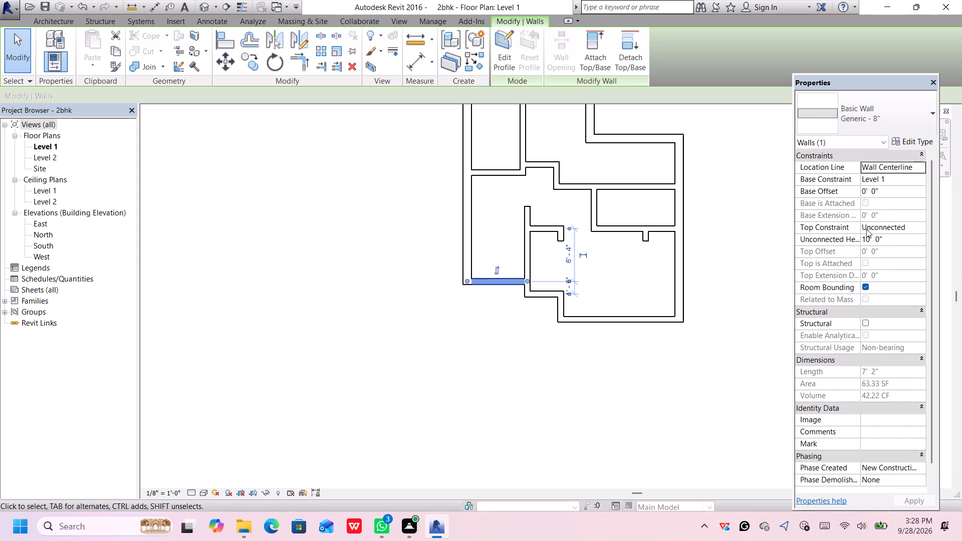
pyautogui.click(539, 295)
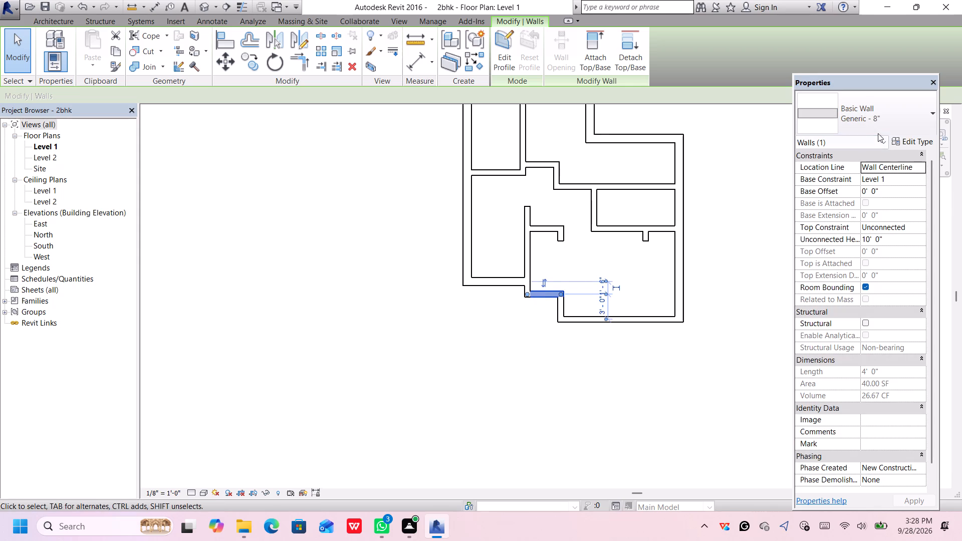
pyautogui.click(874, 123)
pyautogui.click(872, 238)
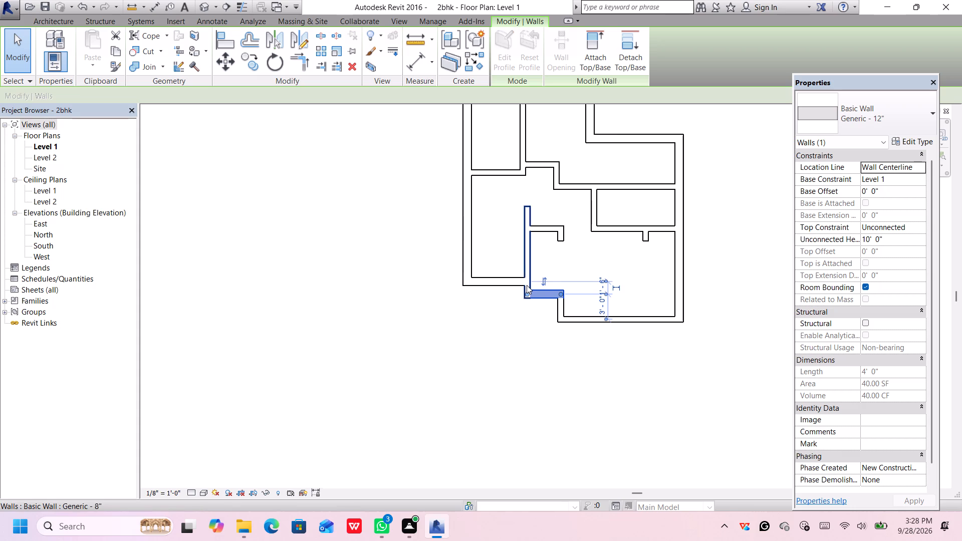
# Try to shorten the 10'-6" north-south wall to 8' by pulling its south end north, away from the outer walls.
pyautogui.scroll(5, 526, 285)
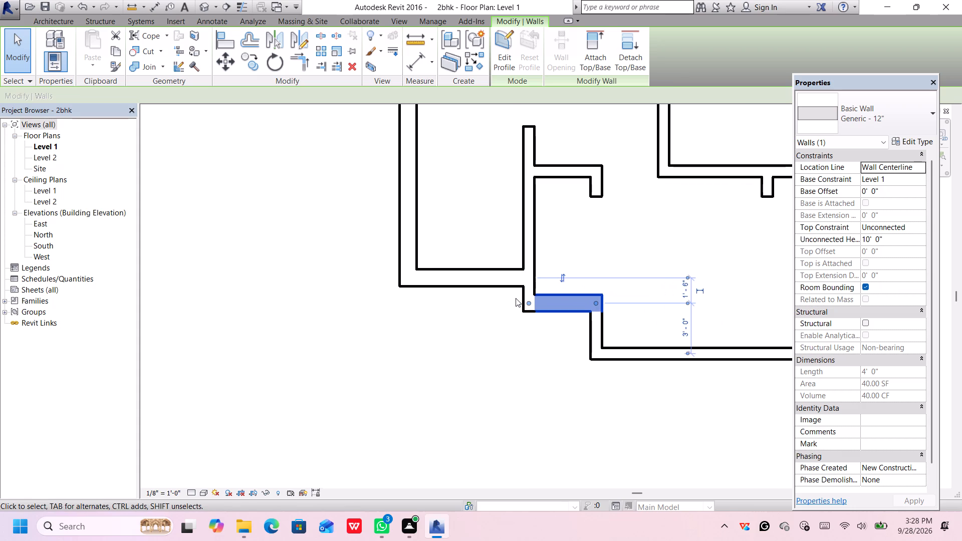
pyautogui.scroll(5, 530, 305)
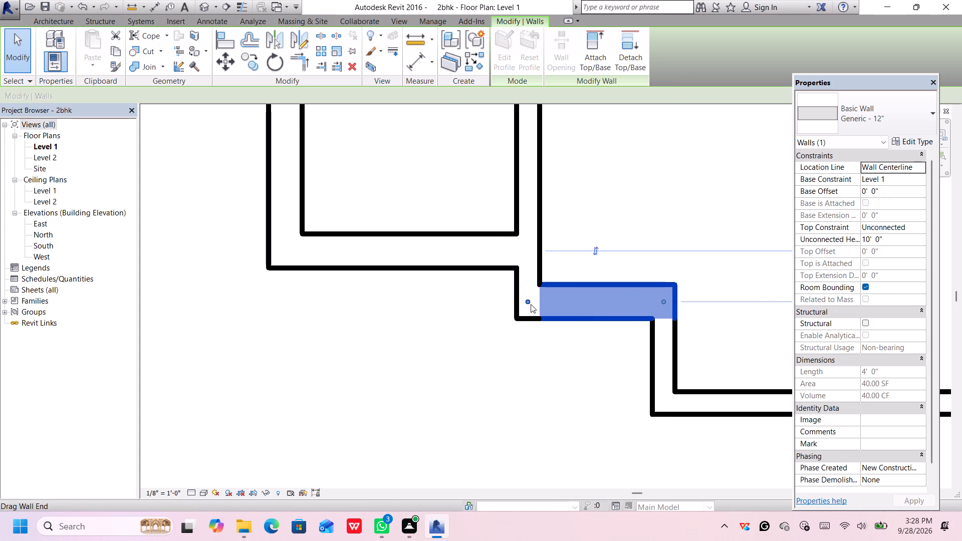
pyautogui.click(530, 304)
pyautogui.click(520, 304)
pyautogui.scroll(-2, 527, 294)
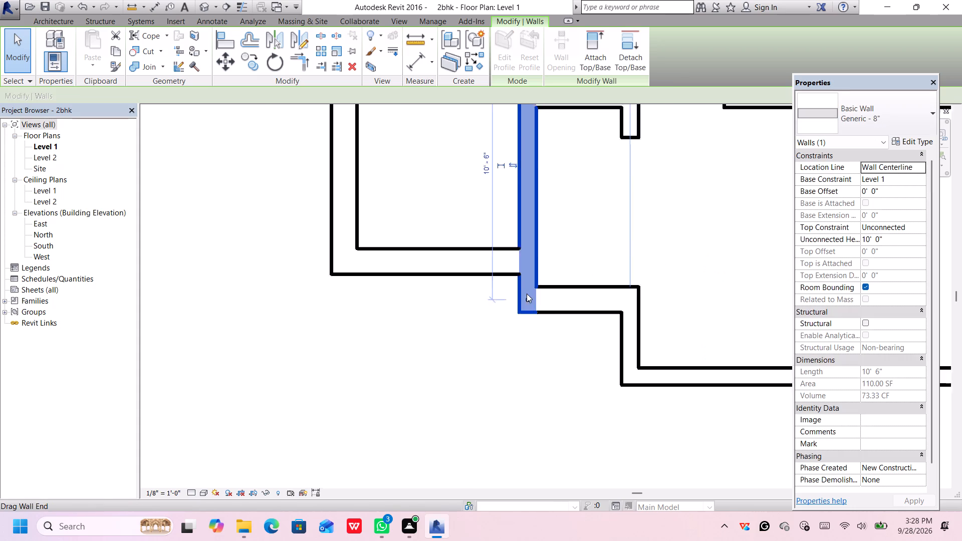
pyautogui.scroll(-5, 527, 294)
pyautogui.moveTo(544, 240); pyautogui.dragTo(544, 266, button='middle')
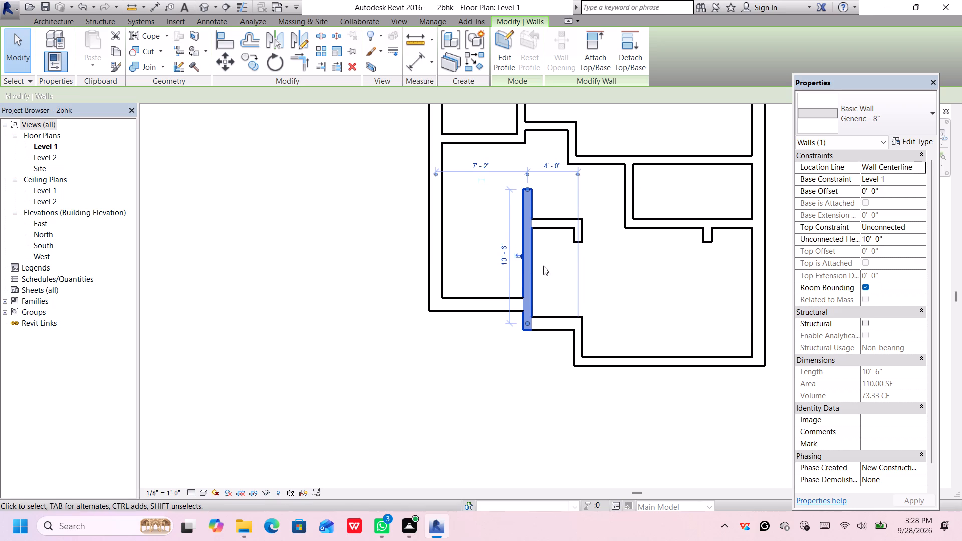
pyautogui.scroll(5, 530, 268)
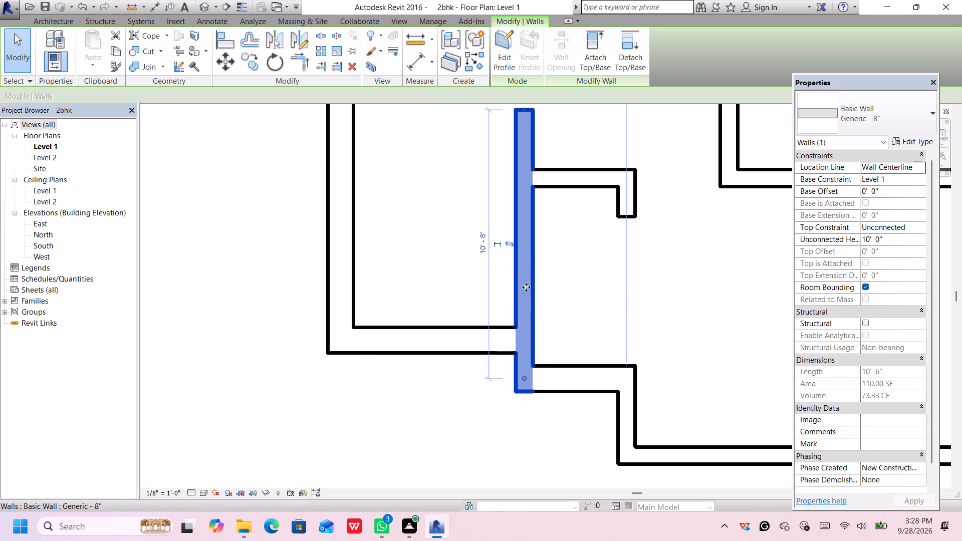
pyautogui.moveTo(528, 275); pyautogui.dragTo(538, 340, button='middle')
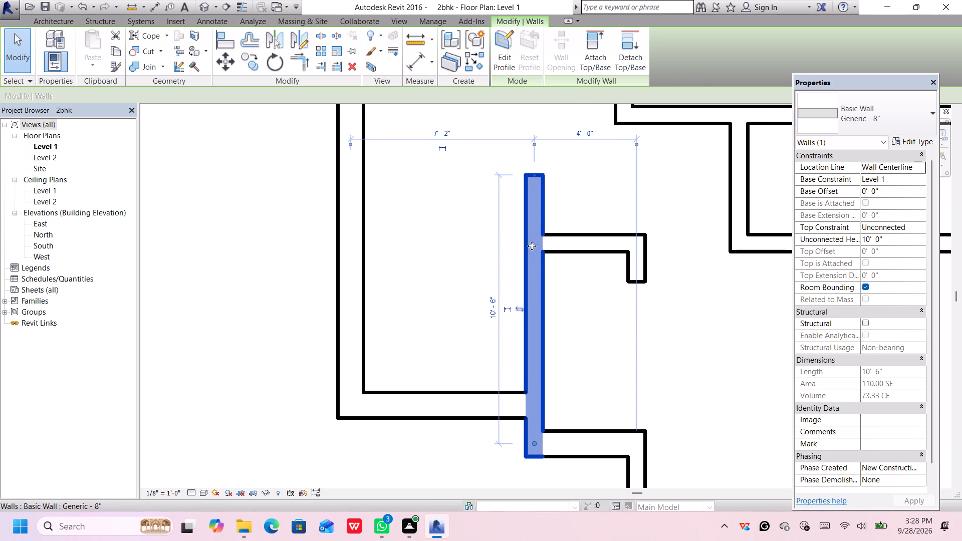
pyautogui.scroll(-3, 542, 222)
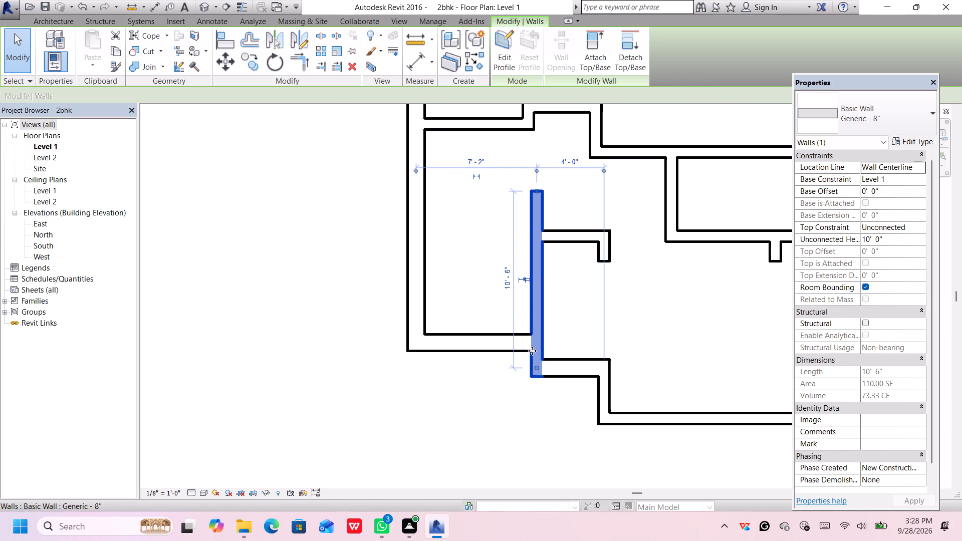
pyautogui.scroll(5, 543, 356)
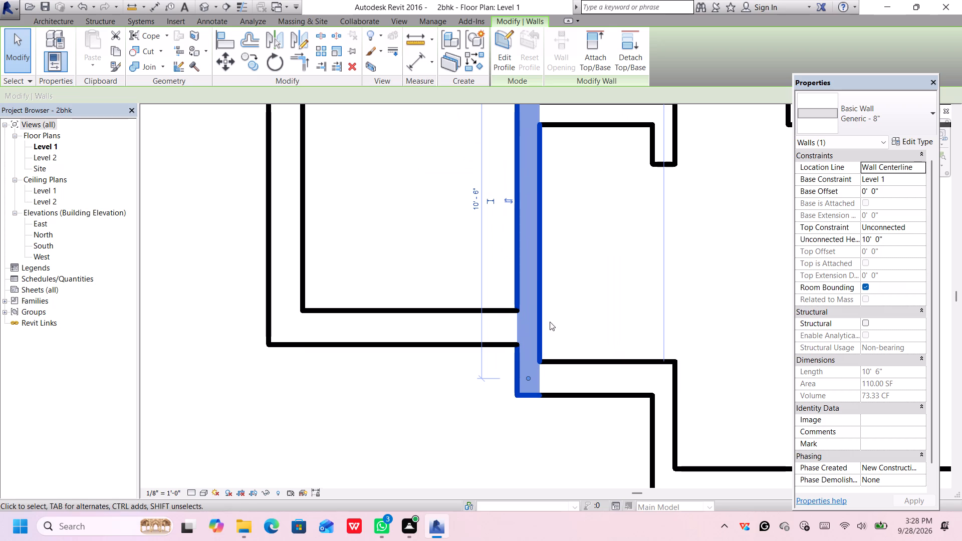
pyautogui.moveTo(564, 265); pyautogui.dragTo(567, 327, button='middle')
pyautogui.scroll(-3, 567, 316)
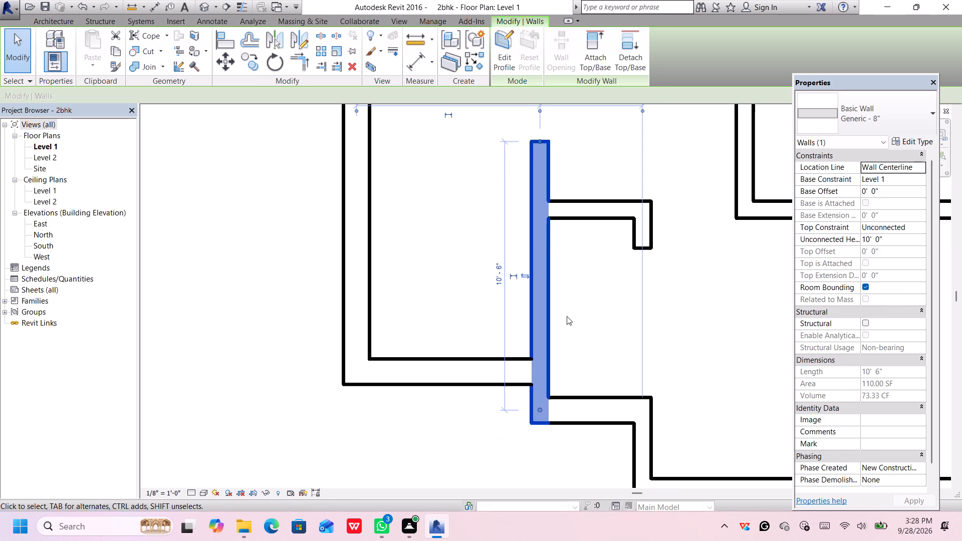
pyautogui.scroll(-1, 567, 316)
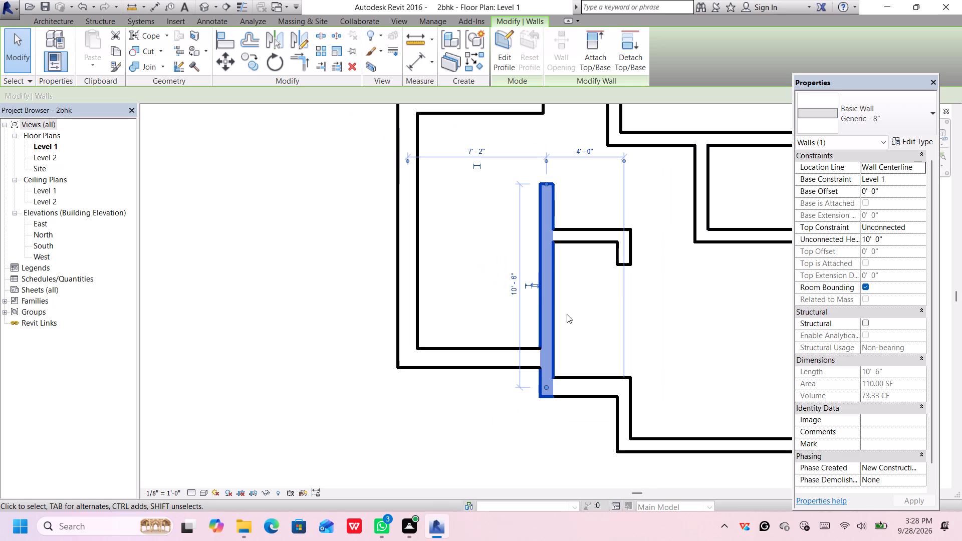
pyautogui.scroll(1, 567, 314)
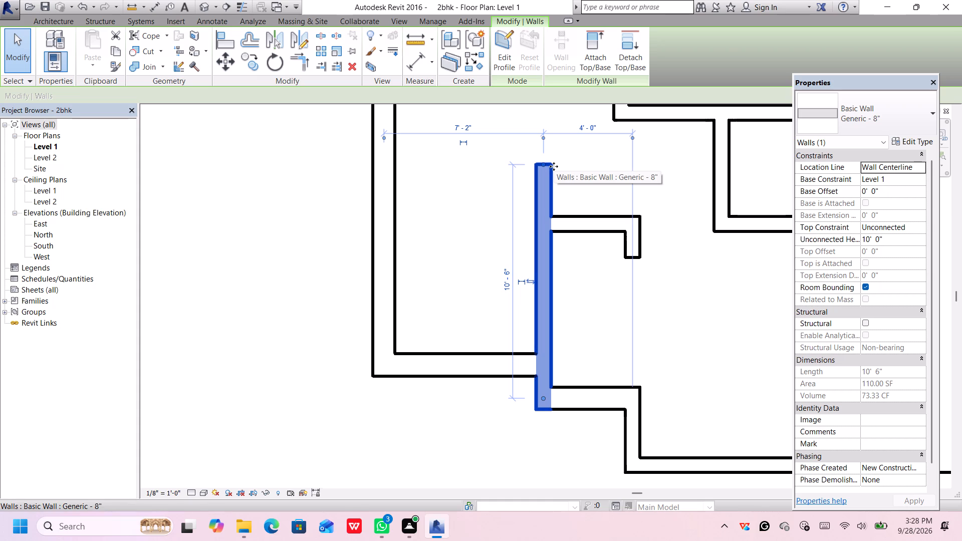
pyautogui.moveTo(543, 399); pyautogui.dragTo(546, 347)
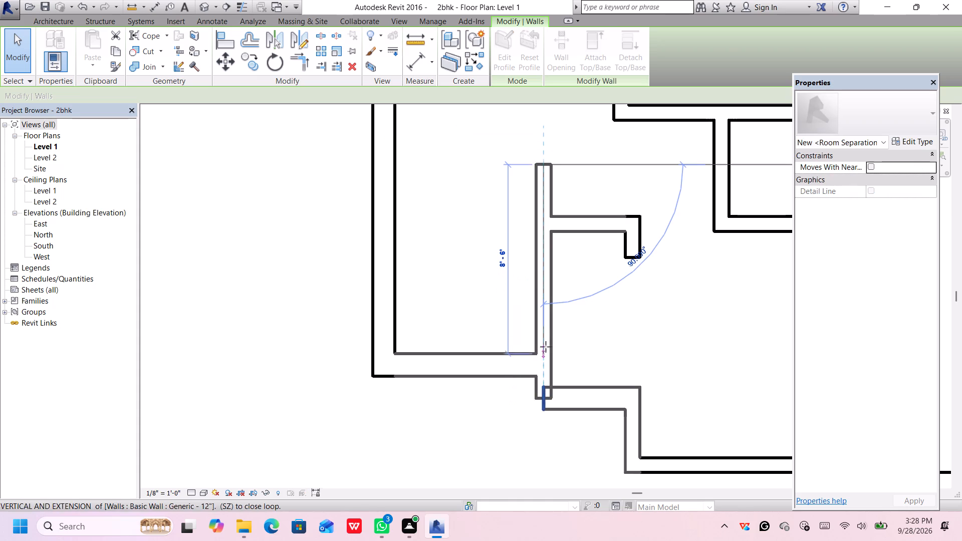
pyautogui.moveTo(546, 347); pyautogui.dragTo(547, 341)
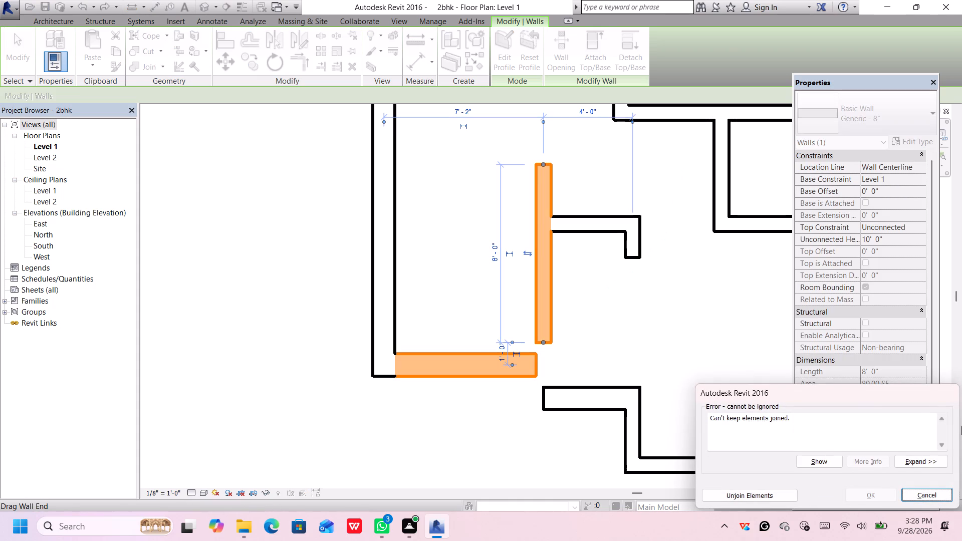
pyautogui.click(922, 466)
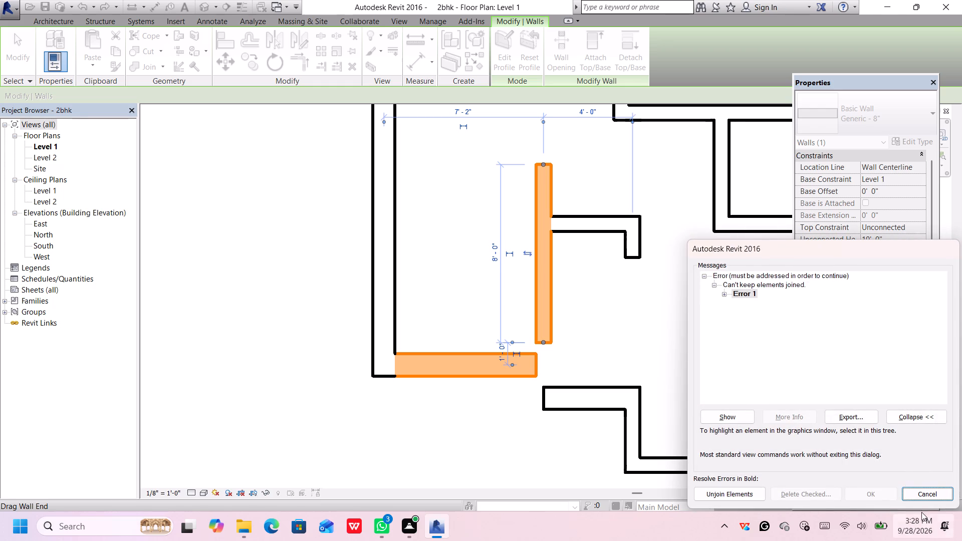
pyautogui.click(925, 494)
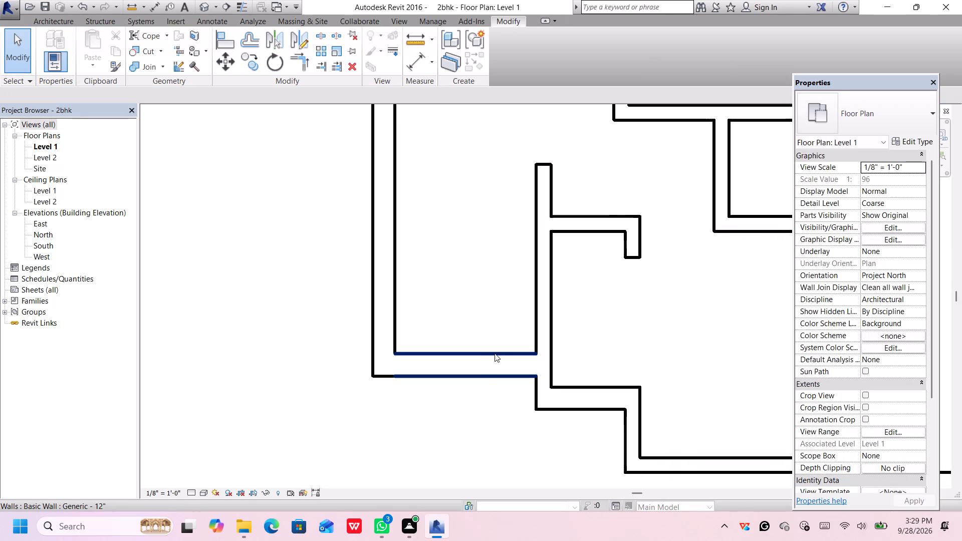
# Shorten the 10'-6" north-south wall from its north end to a 2' piece between the outer walls and change it to Generic - 12".
pyautogui.click(537, 387)
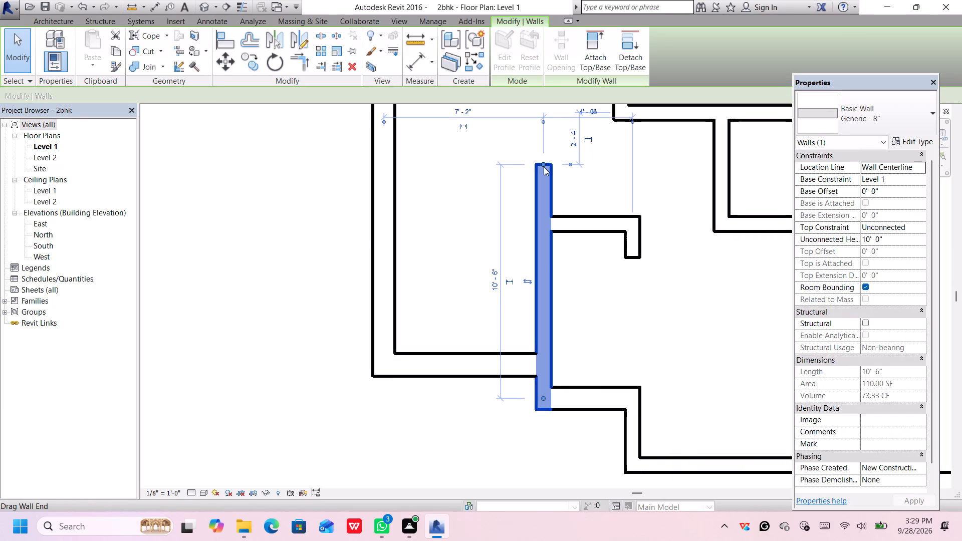
pyautogui.moveTo(543, 164); pyautogui.dragTo(544, 225)
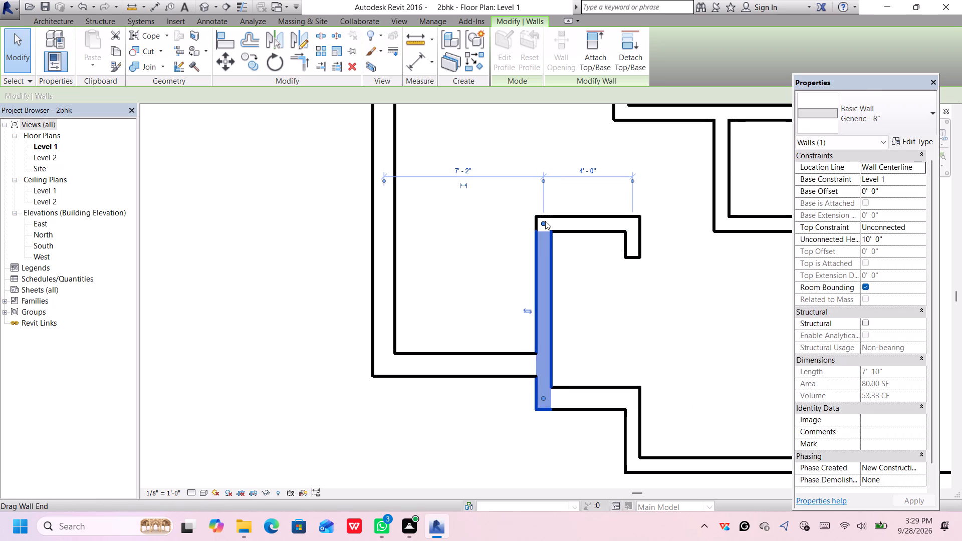
pyautogui.moveTo(545, 221); pyautogui.dragTo(545, 349)
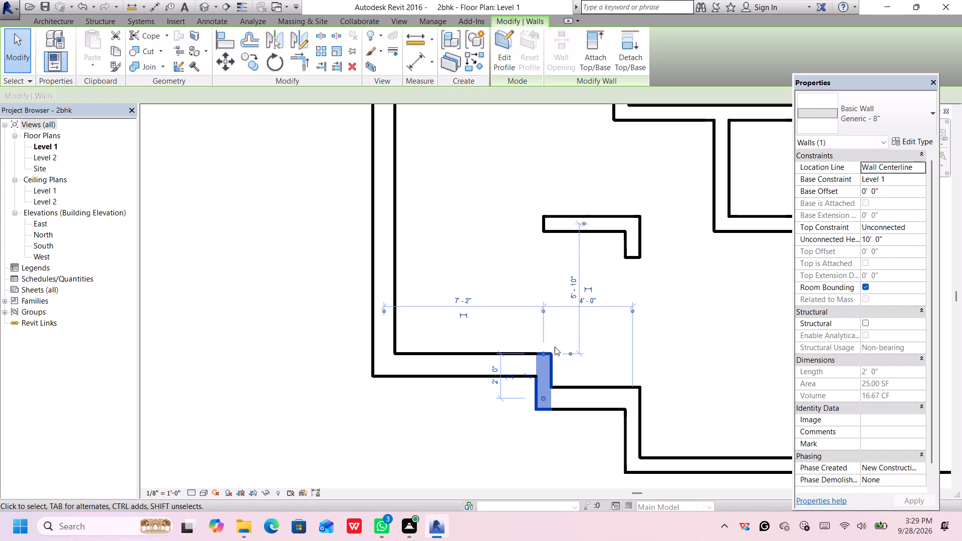
pyautogui.click(857, 111)
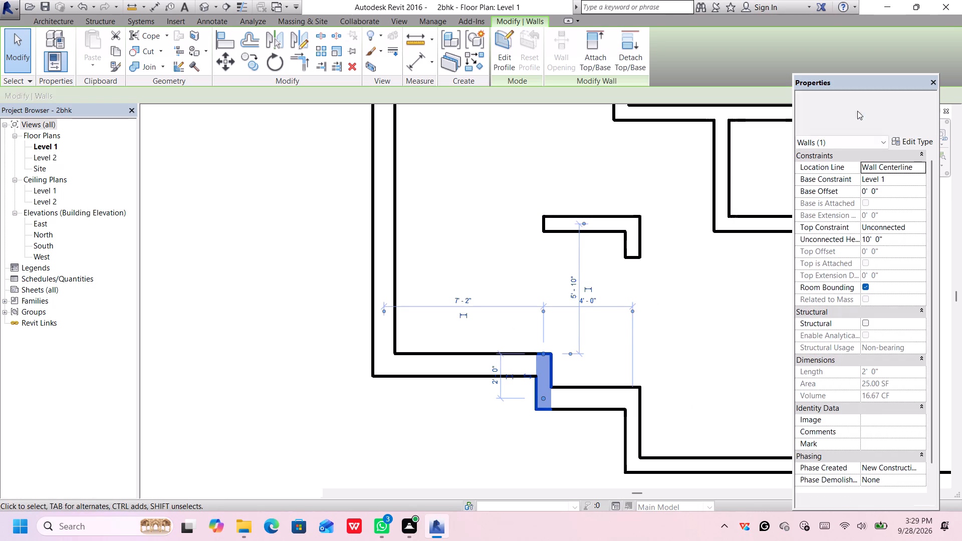
pyautogui.click(856, 232)
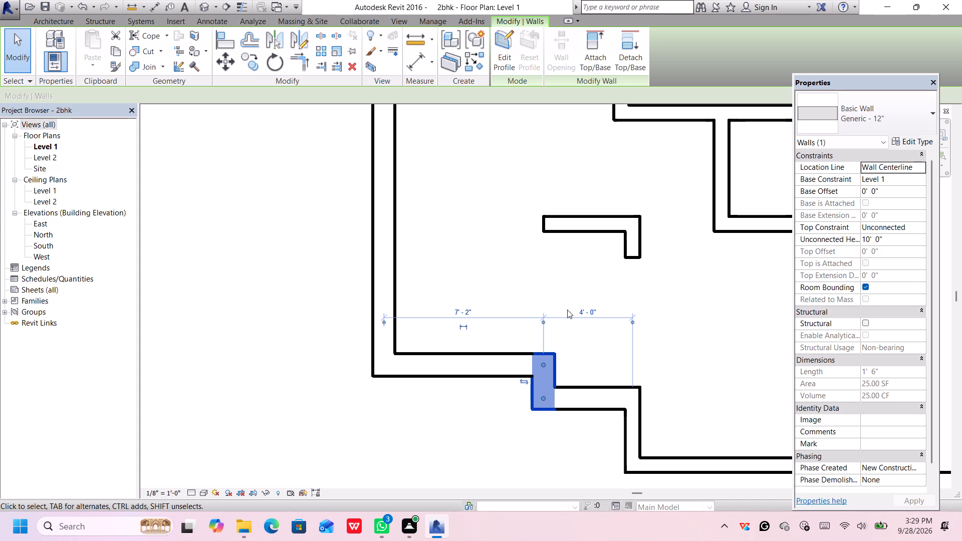
pyautogui.moveTo(563, 286); pyautogui.dragTo(567, 302, button='middle')
pyautogui.scroll(1, 567, 302)
pyautogui.press('Escape')
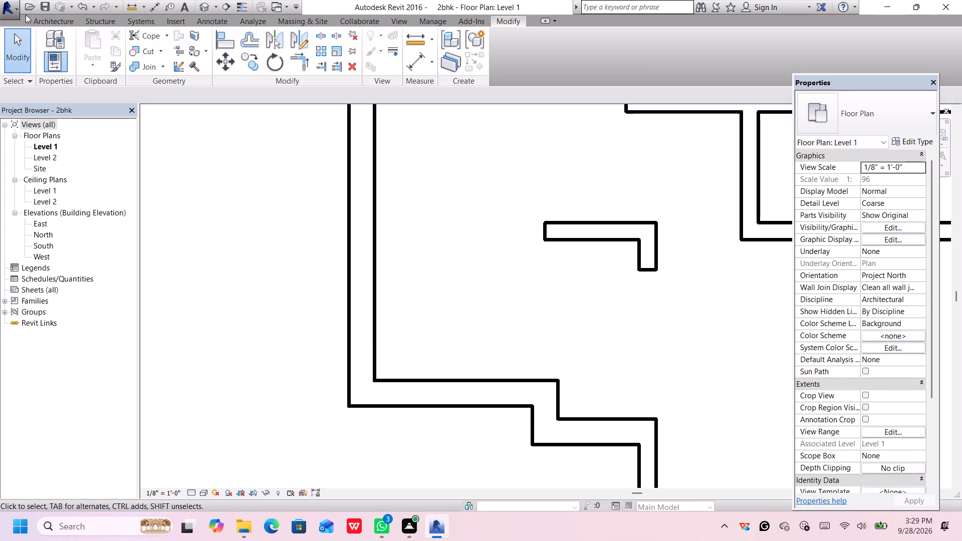
# Draw a Generic - 8" wall about 9' long northward from the southwest outer wall's inner face, meeting the L-shaped interior wall's west end.
pyautogui.click(41, 20)
pyautogui.click(47, 40)
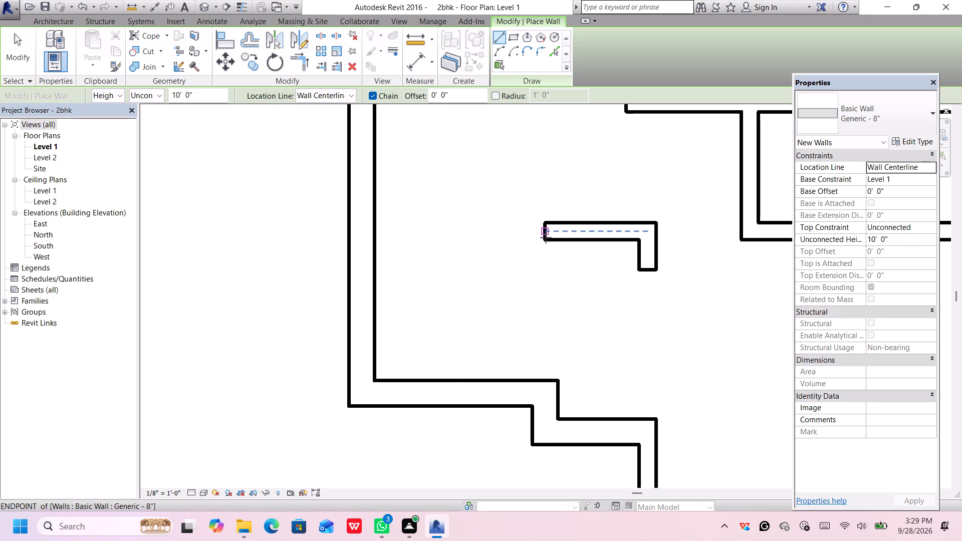
pyautogui.click(546, 379)
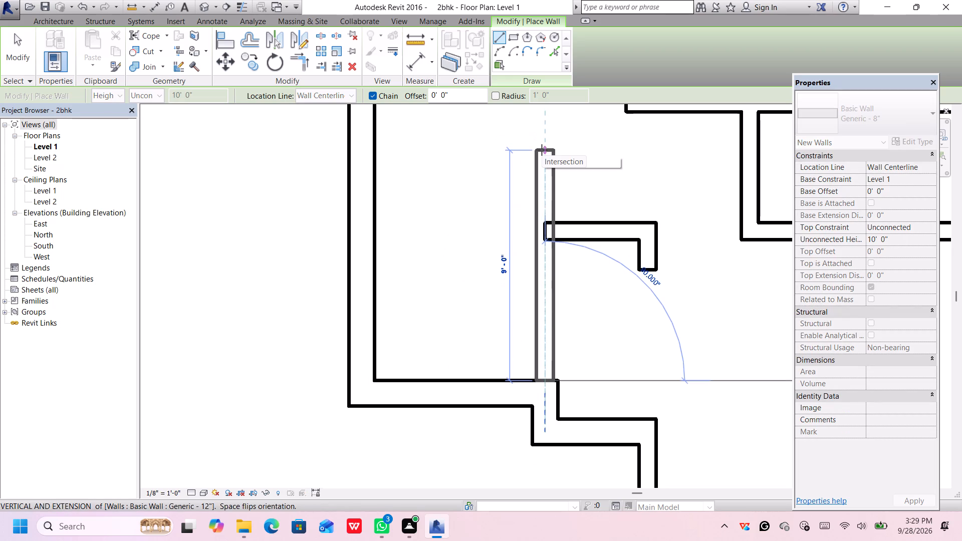
pyautogui.click(542, 150)
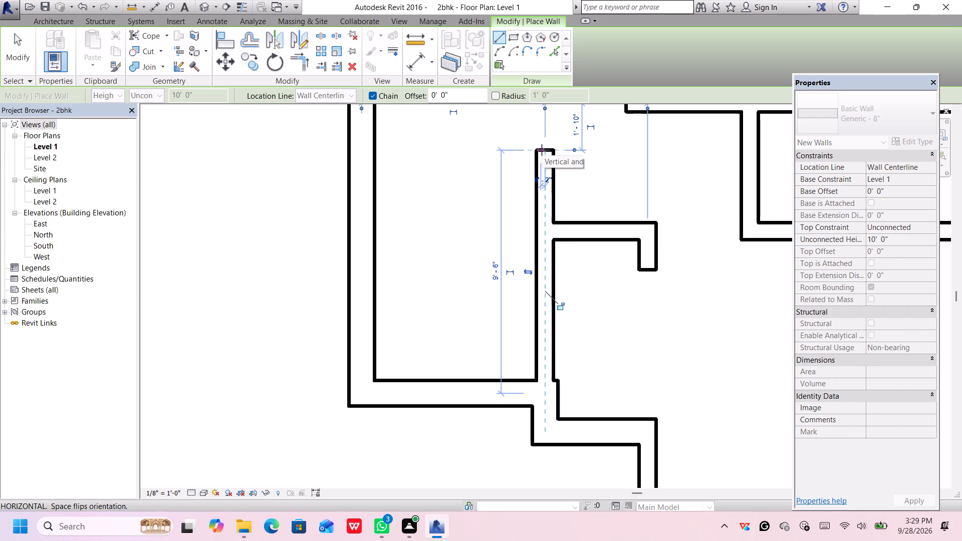
pyautogui.press('Return')
pyautogui.scroll(-2, 617, 317)
pyautogui.moveTo(606, 325); pyautogui.dragTo(556, 325, button='middle')
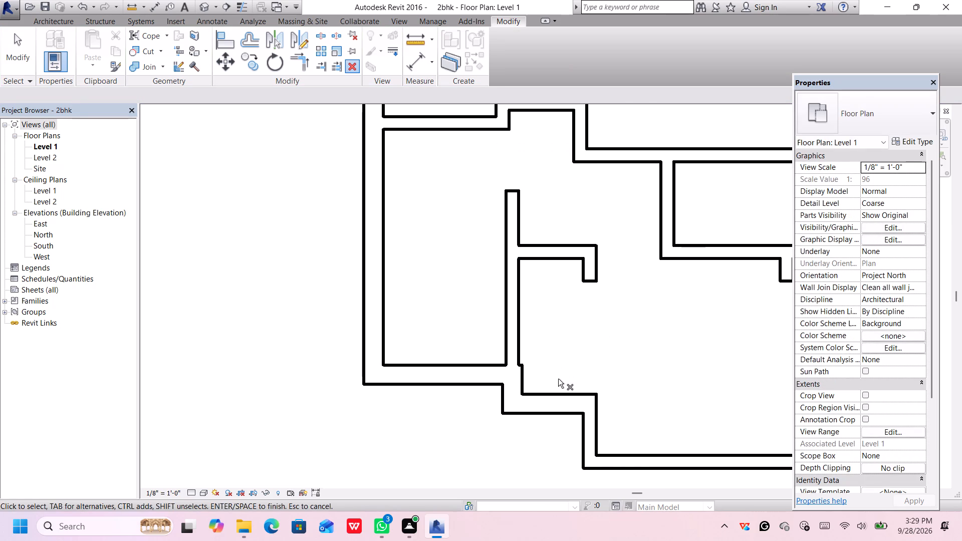
pyautogui.press('Escape')
# Change the 3' north-south outer wall at the southwest step to the Generic - 12" wall type.
pyautogui.click(545, 400)
pyautogui.scroll(-1, 620, 389)
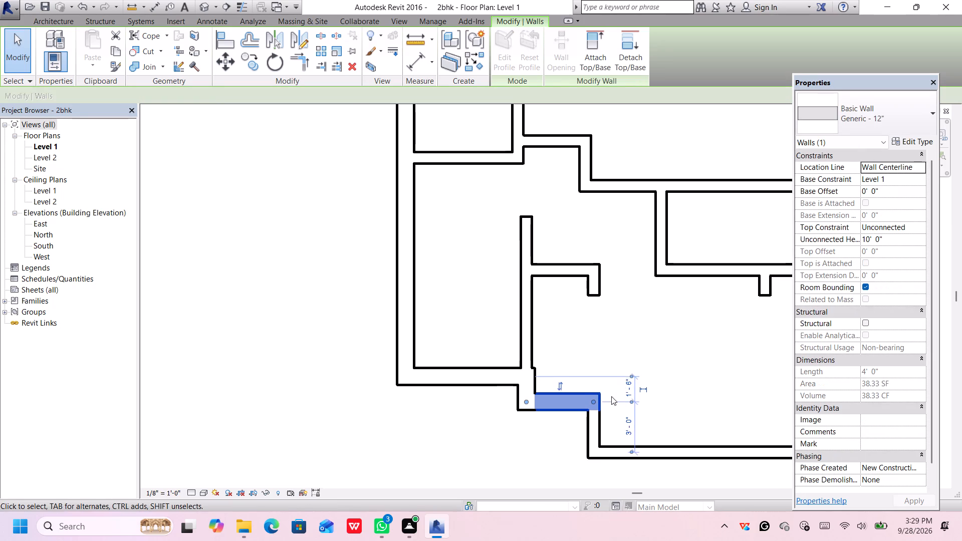
pyautogui.scroll(2, 609, 401)
pyautogui.press('Escape')
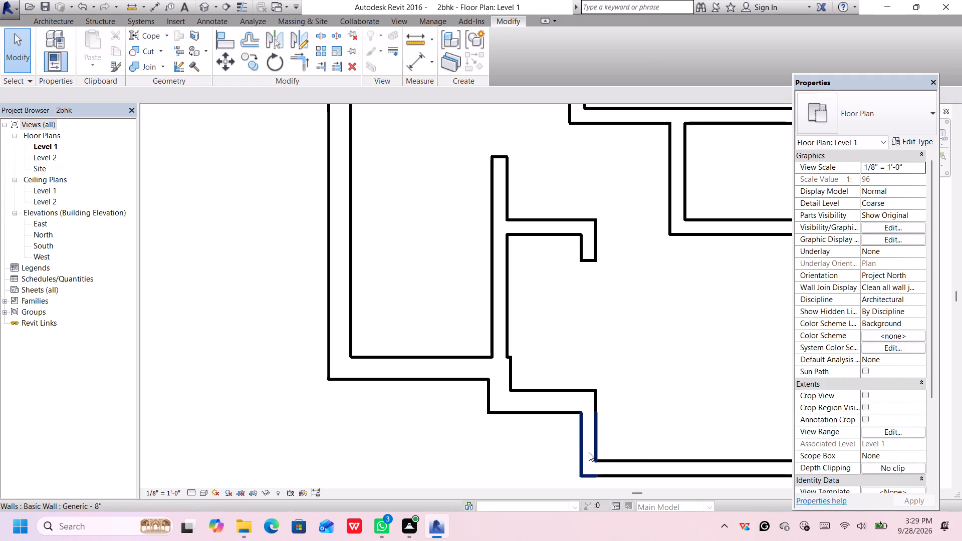
pyautogui.click(585, 450)
pyautogui.click(840, 118)
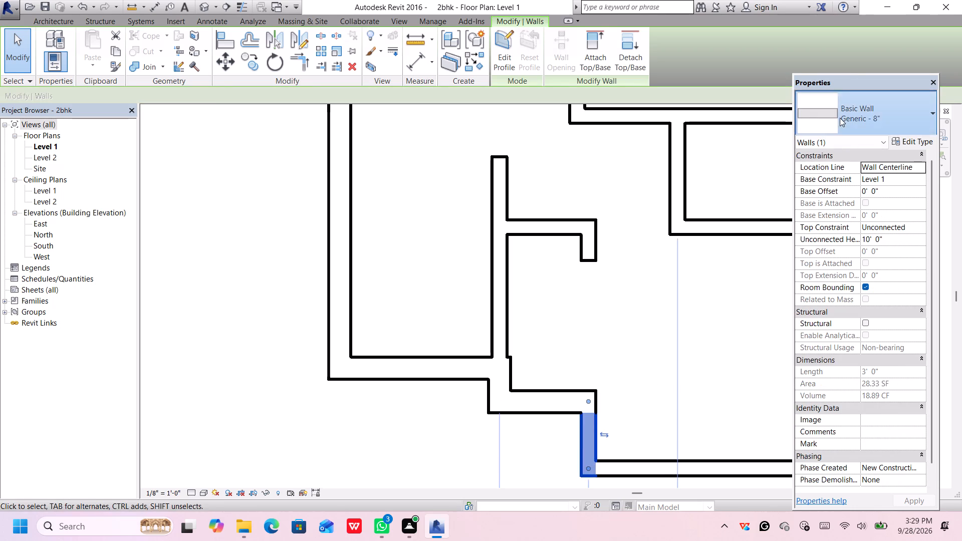
pyautogui.click(848, 232)
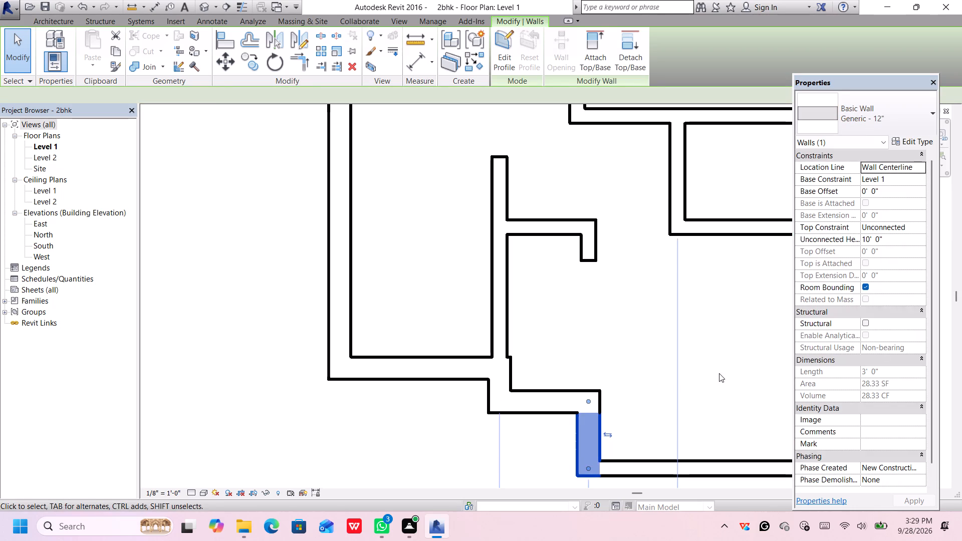
# Change the 14'-2" south outer wall to the Generic - 12" wall type.
pyautogui.scroll(-2, 668, 445)
pyautogui.moveTo(666, 437); pyautogui.dragTo(562, 304, button='middle')
pyautogui.scroll(5, 666, 437)
pyautogui.scroll(-4, 562, 304)
pyautogui.click(602, 336)
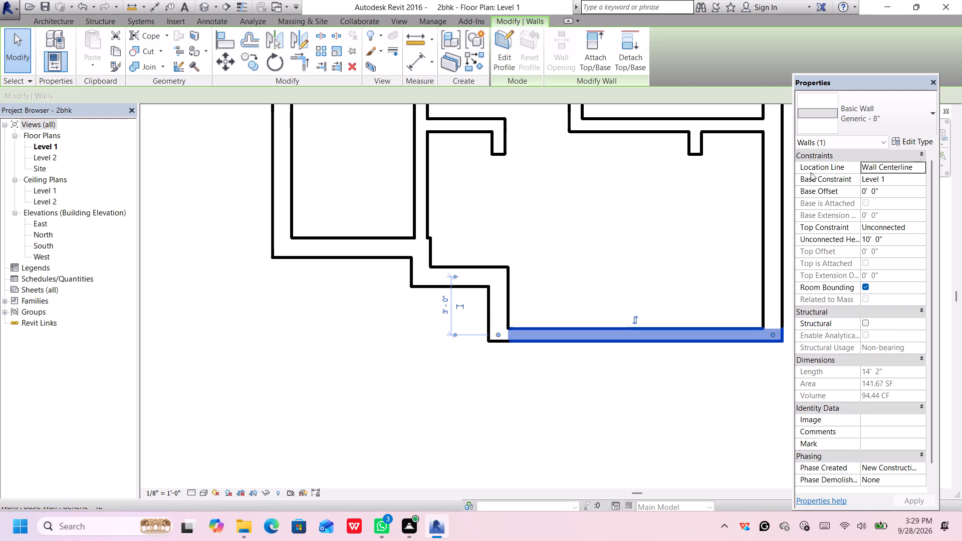
pyautogui.click(820, 114)
pyautogui.click(827, 234)
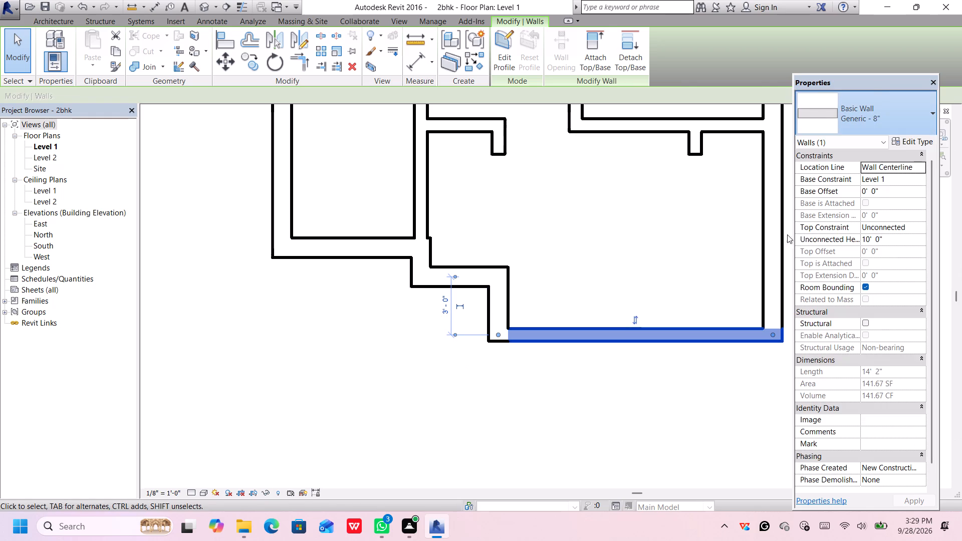
# Check the wall type assigned to the long east outer wall.
pyautogui.moveTo(756, 239); pyautogui.dragTo(718, 250, button='middle')
pyautogui.scroll(-5, 718, 248)
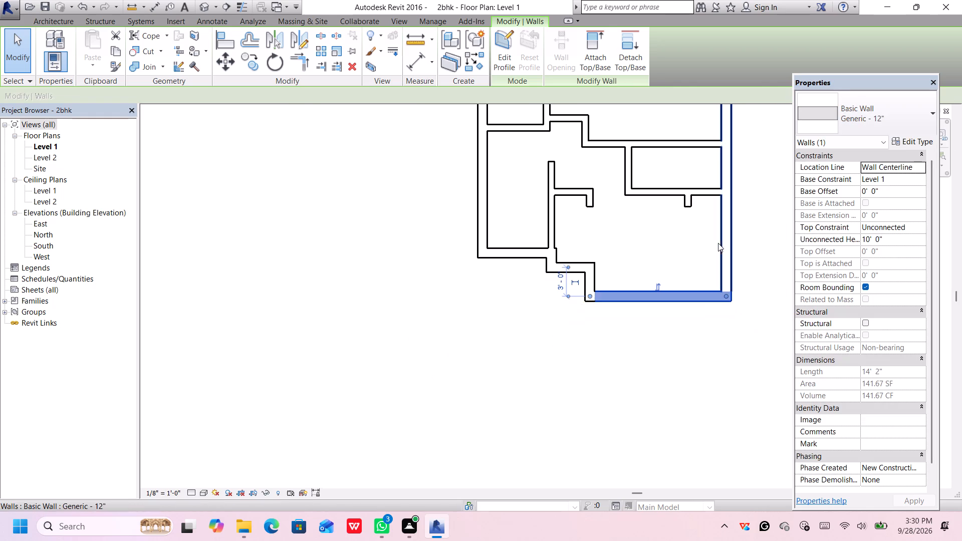
pyautogui.moveTo(731, 196); pyautogui.dragTo(709, 312, button='middle')
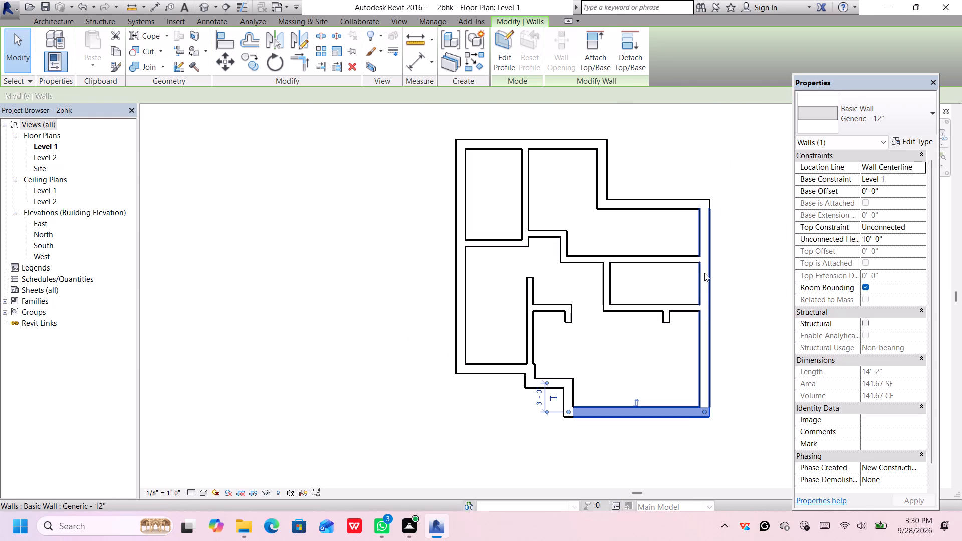
pyautogui.click(702, 235)
pyautogui.click(831, 112)
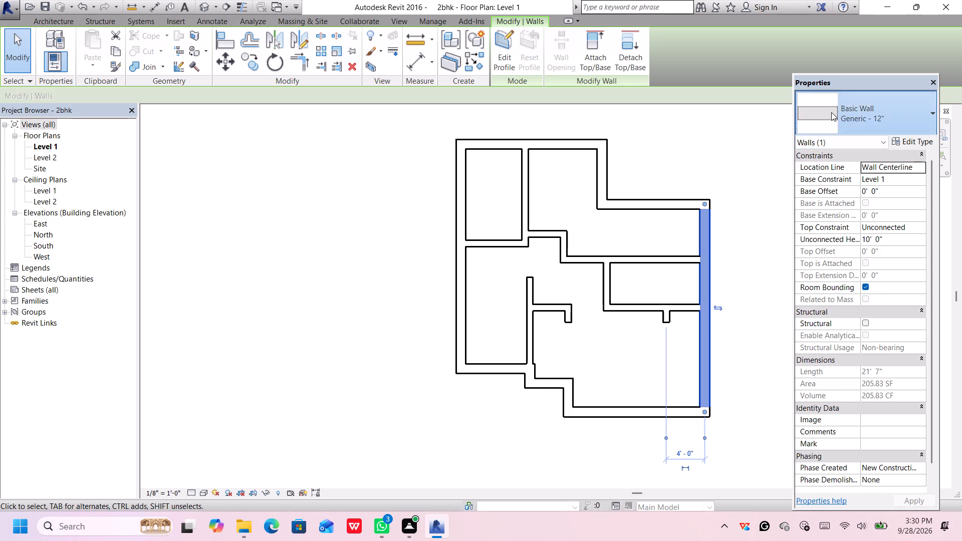
pyautogui.click(832, 183)
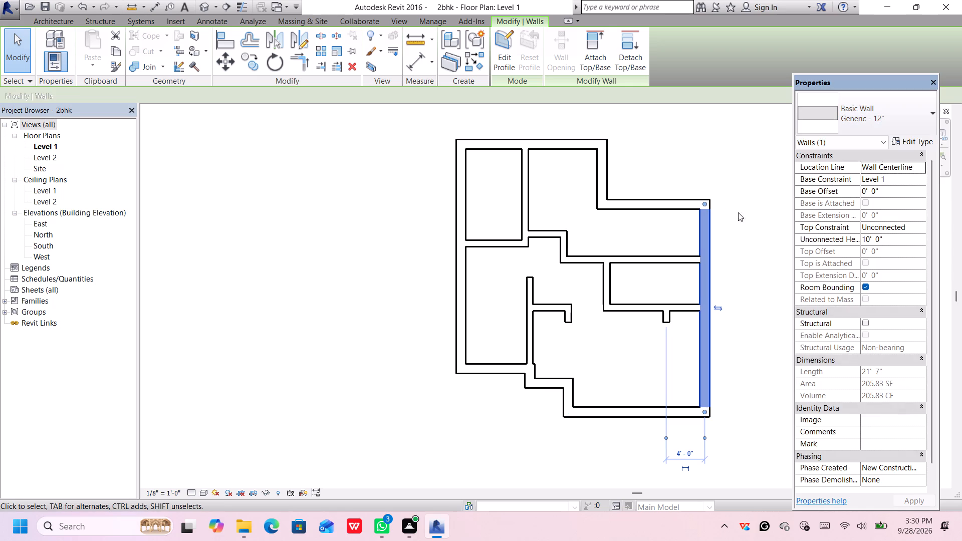
pyautogui.press('Escape')
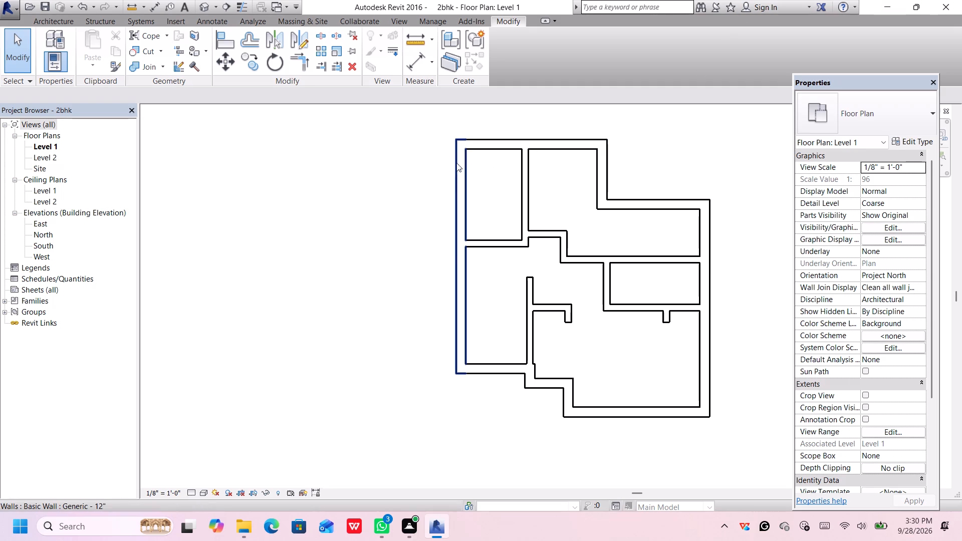
# Duplicate the north outer wall's Generic - 12" type as a new wall type named Generic - 9".
pyautogui.click(472, 145)
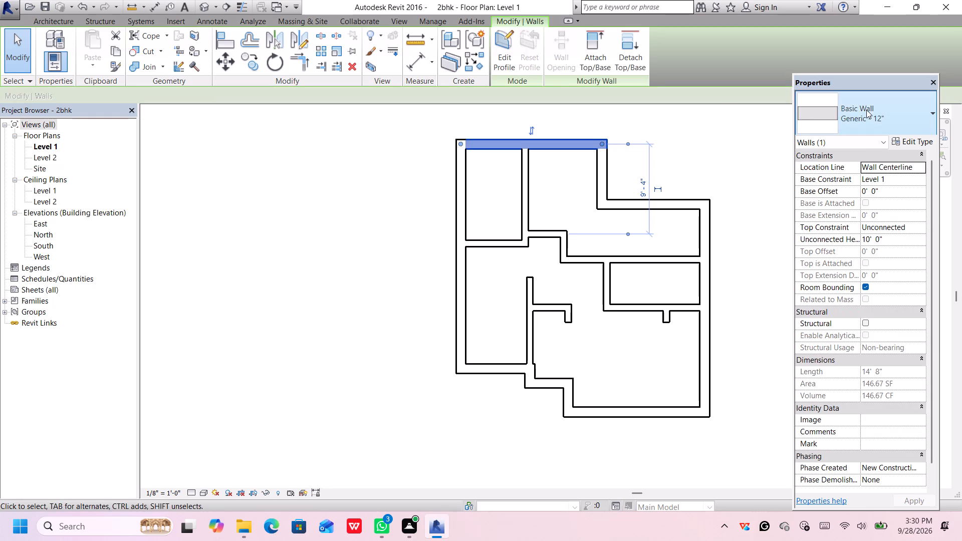
pyautogui.click(914, 106)
pyautogui.scroll(-7, 901, 274)
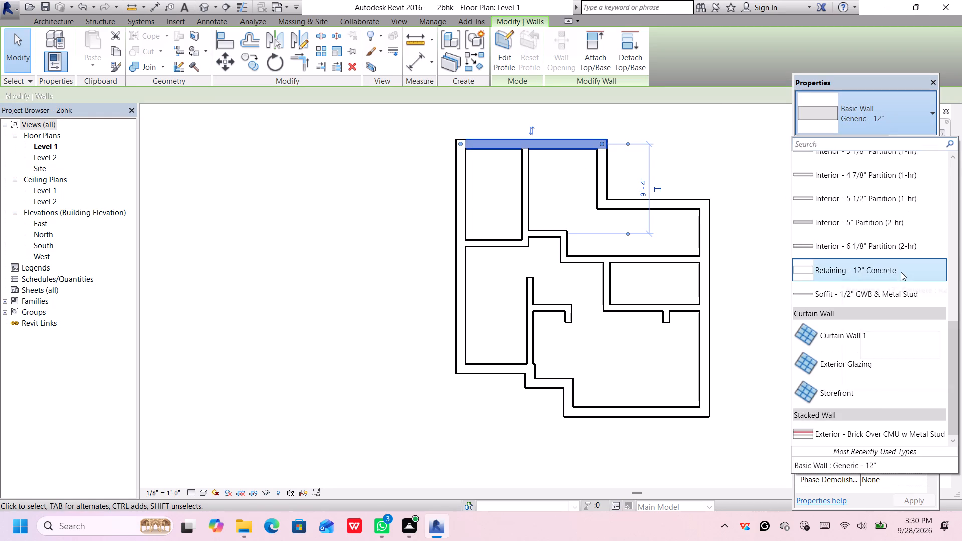
pyautogui.scroll(-1, 901, 273)
pyautogui.scroll(9, 852, 314)
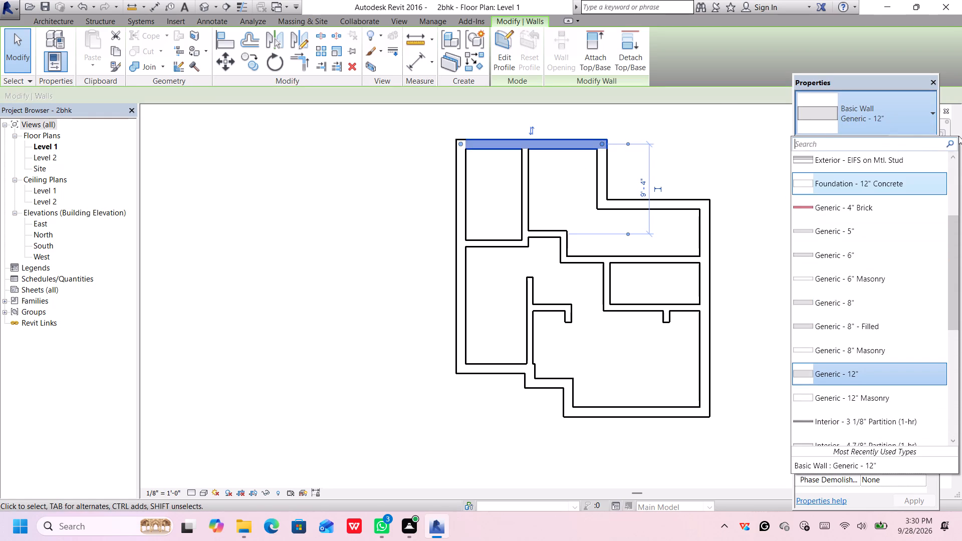
pyautogui.click(929, 109)
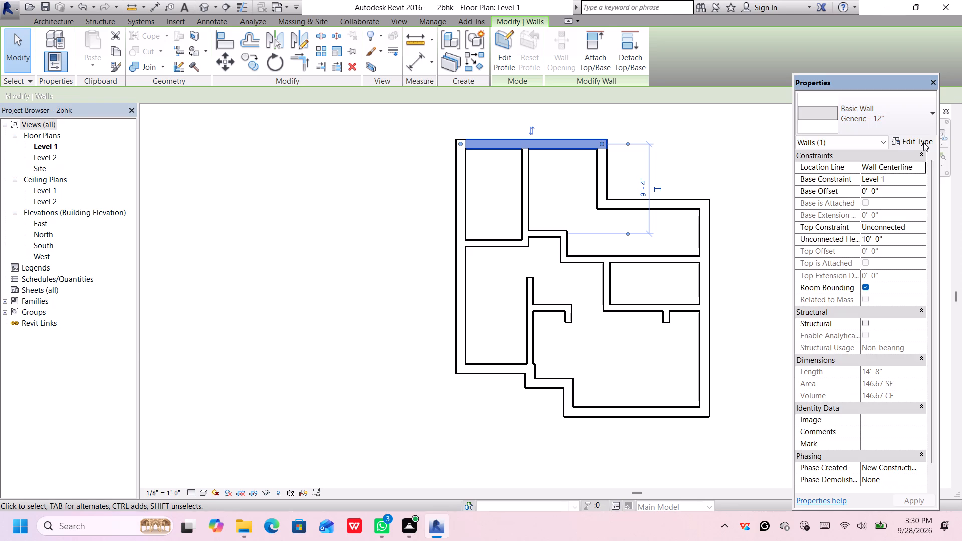
pyautogui.click(923, 142)
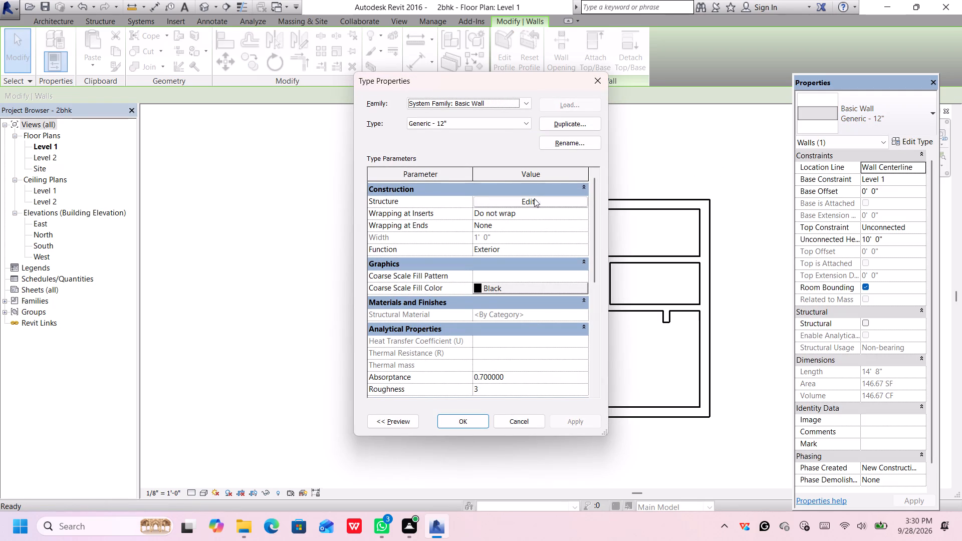
pyautogui.scroll(-1, 498, 312)
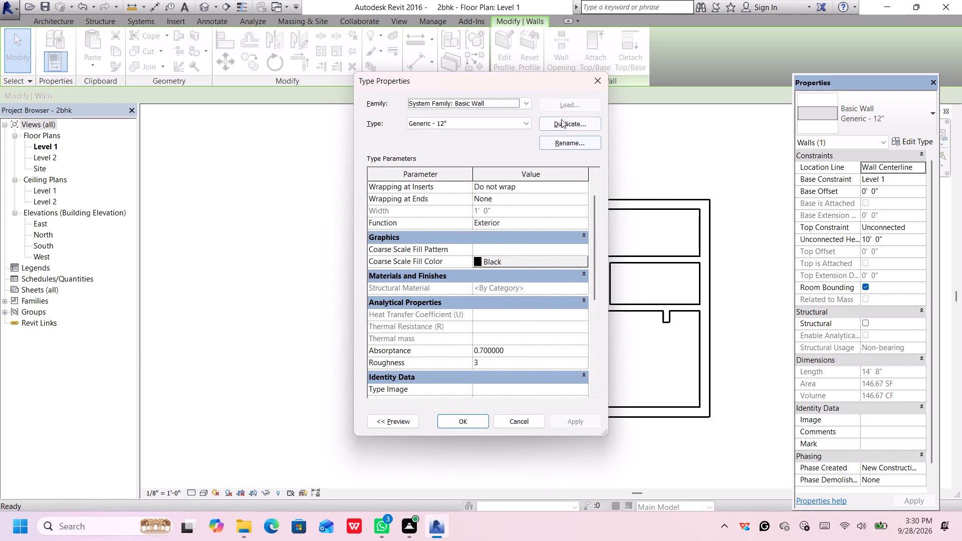
pyautogui.click(495, 121)
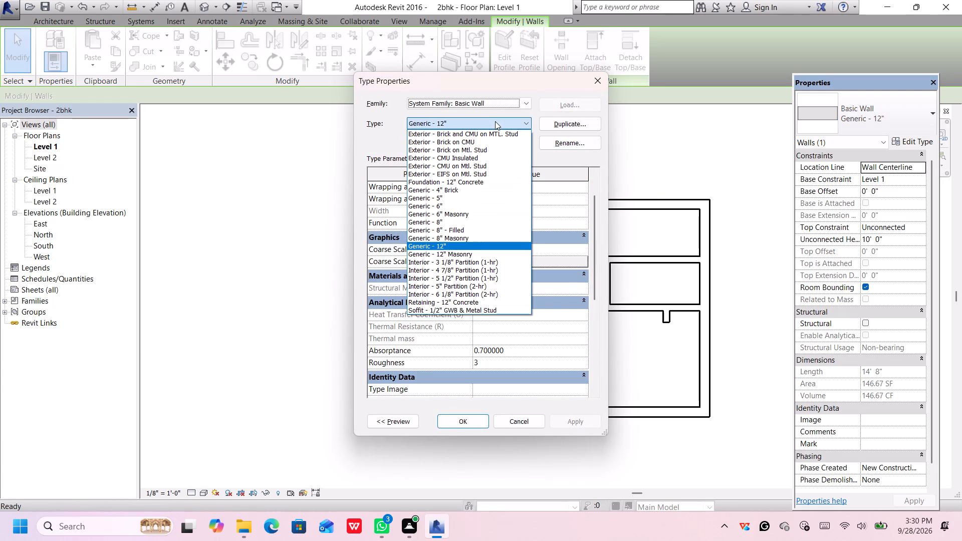
pyautogui.click(495, 122)
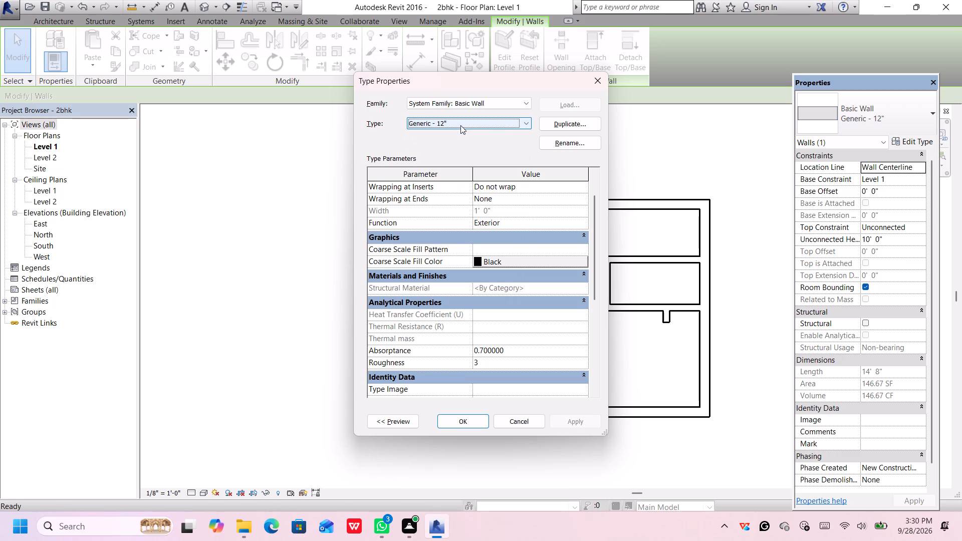
pyautogui.click(571, 122)
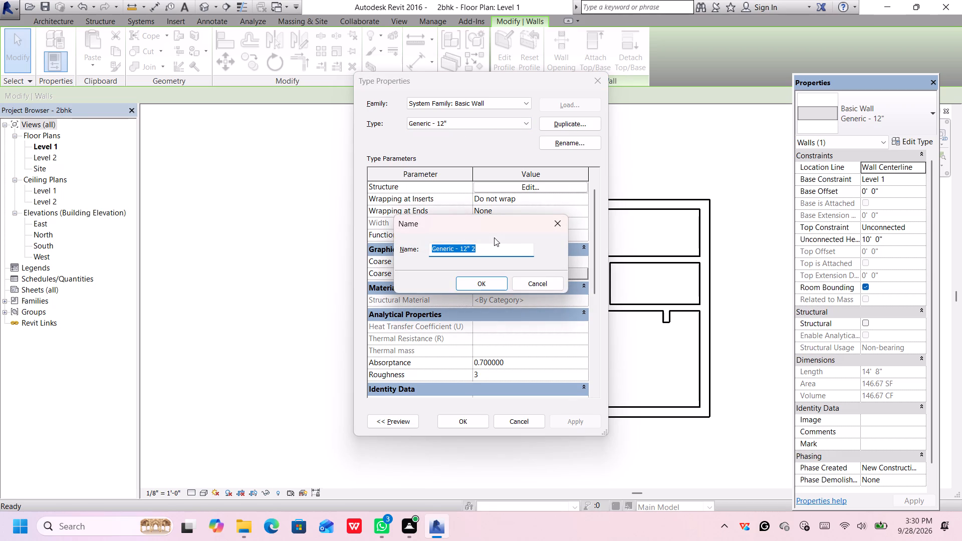
pyautogui.click(490, 248)
pyautogui.press('BackSpace')
pyautogui.press('BackSpace')
pyautogui.press('BackSpace')
pyautogui.press('BackSpace')
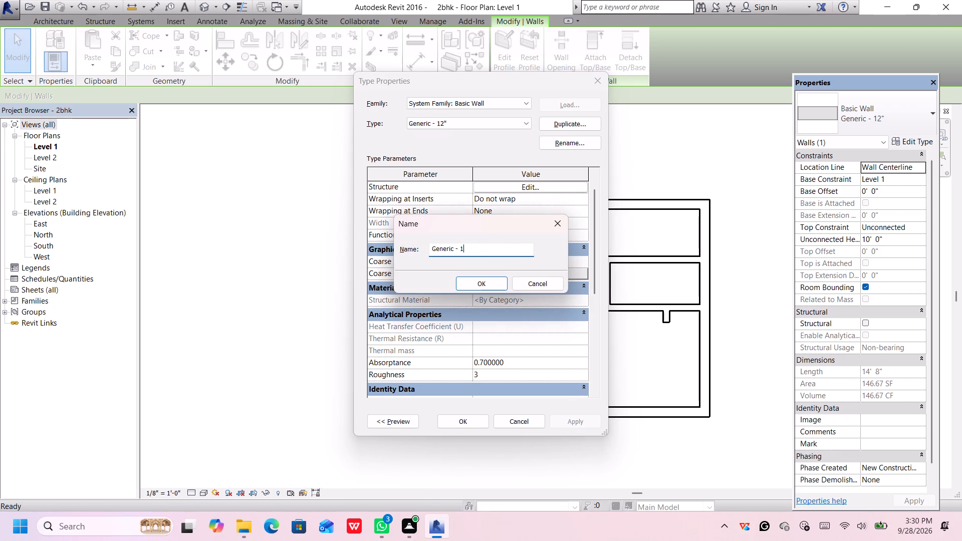
pyautogui.press('BackSpace')
pyautogui.press('9')
pyautogui.hotkey('shift', '"')
pyautogui.press('Return')
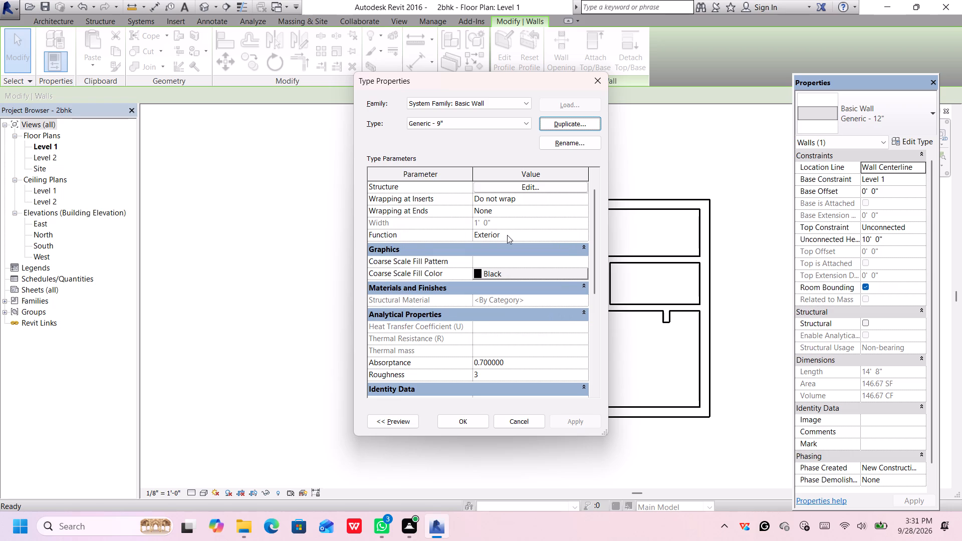
# Set the structure layer thickness of the Generic - 9" wall type to 0' 9".
pyautogui.click(535, 186)
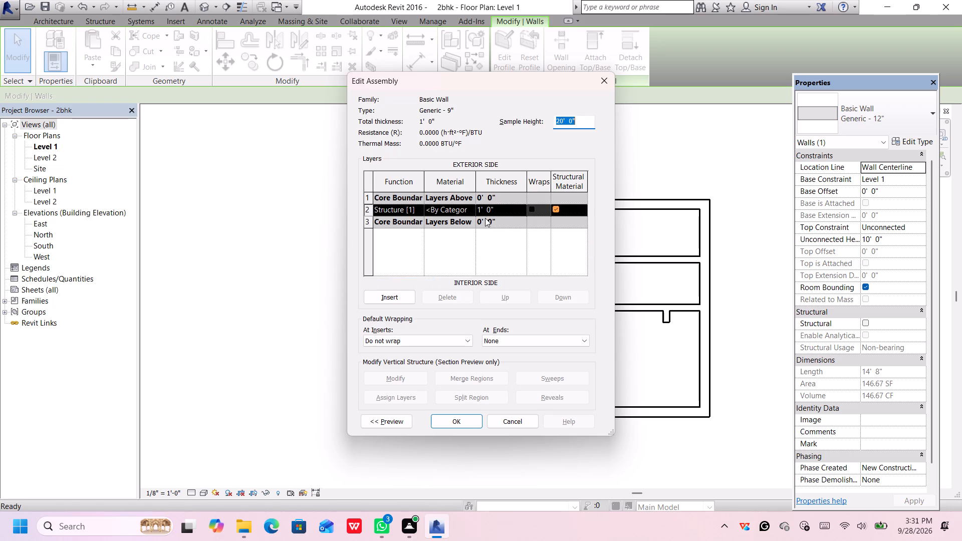
pyautogui.click(487, 209)
pyautogui.click(479, 209)
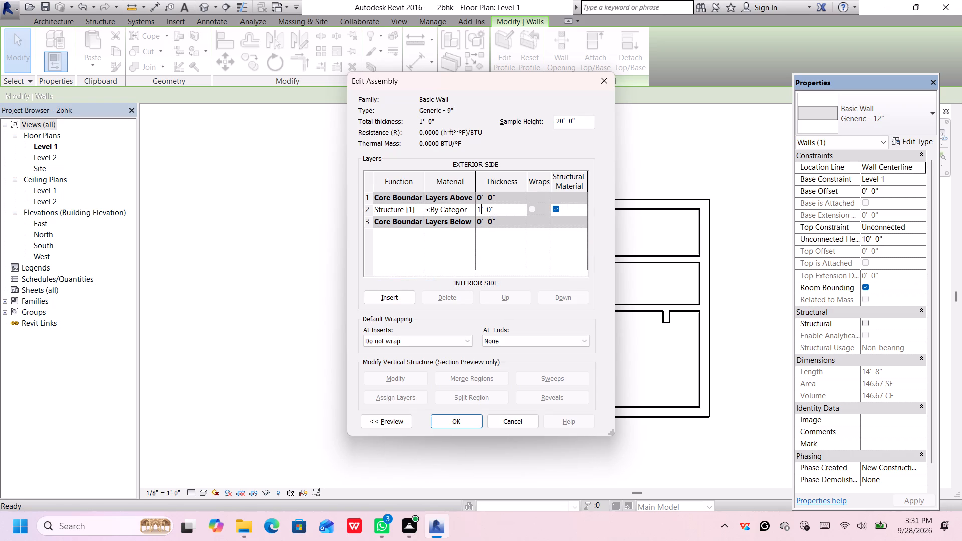
pyautogui.press('BackSpace')
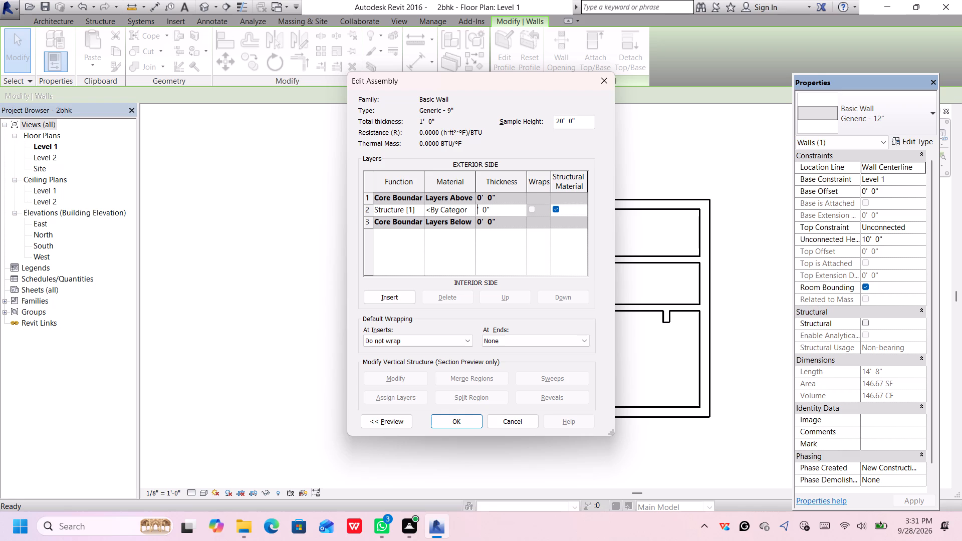
pyautogui.press('0')
pyautogui.press('Right')
pyautogui.press('Right')
pyautogui.press('Right')
pyautogui.press('Right')
pyautogui.press('BackSpace')
pyautogui.press('9')
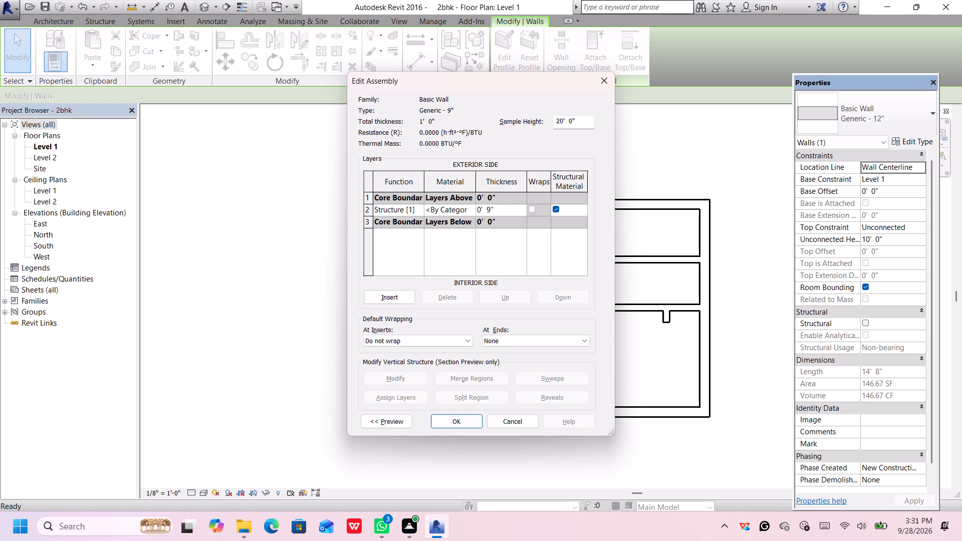
# Set the sample height in the Generic - 9" wall assembly to 10' 0" and accept the assembly.
pyautogui.click(560, 122)
pyautogui.press('BackSpace')
pyautogui.press('1')
pyautogui.click(456, 420)
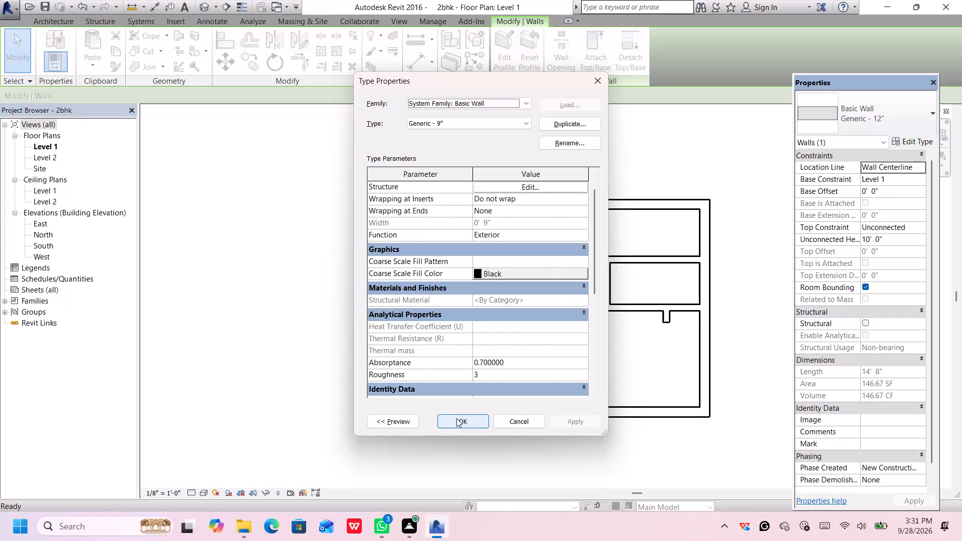
# Reopen the Generic - 9" assembly and choose the Parking Stripe paint material for its structure layer.
pyautogui.click(551, 186)
pyautogui.click(444, 209)
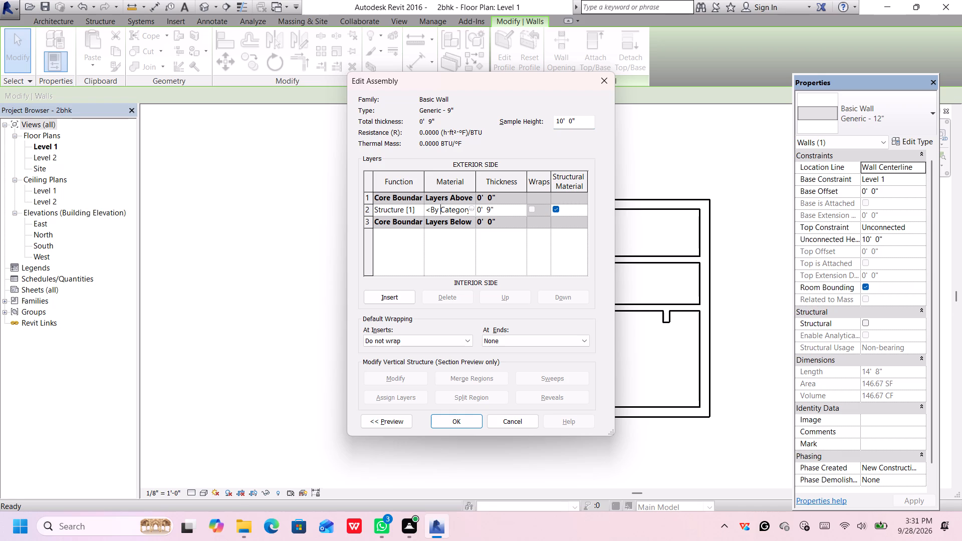
pyautogui.click(471, 207)
pyautogui.click(471, 207)
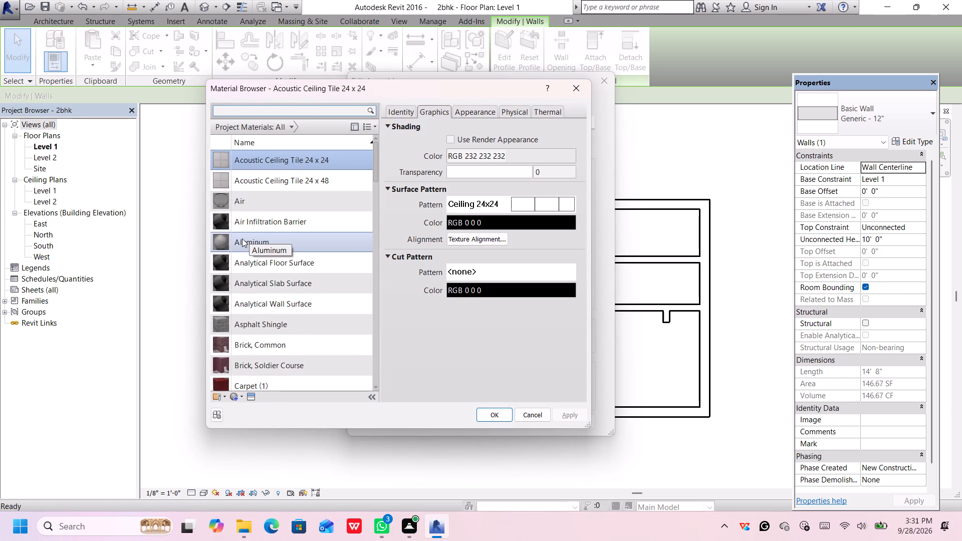
pyautogui.scroll(-4, 242, 238)
pyautogui.scroll(2, 242, 238)
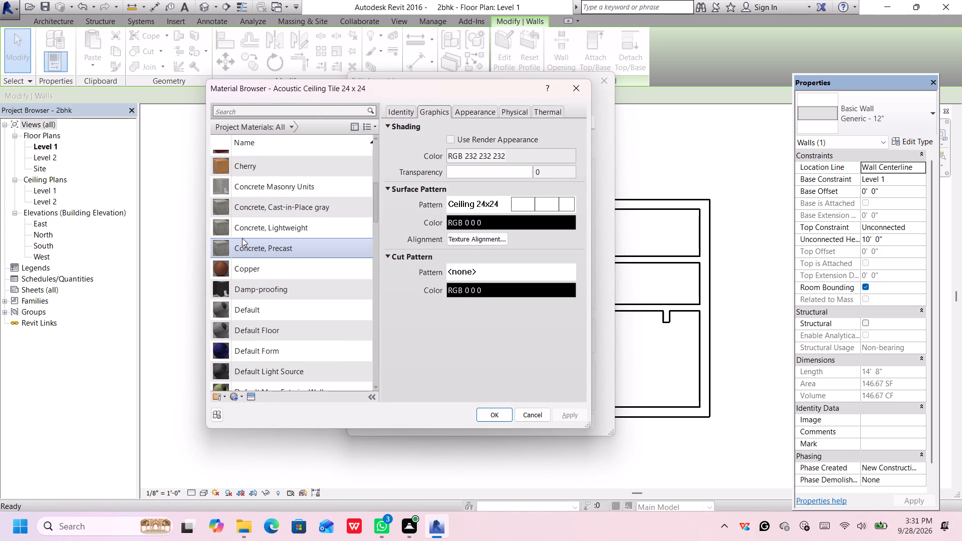
pyautogui.scroll(1, 242, 238)
pyautogui.click(290, 125)
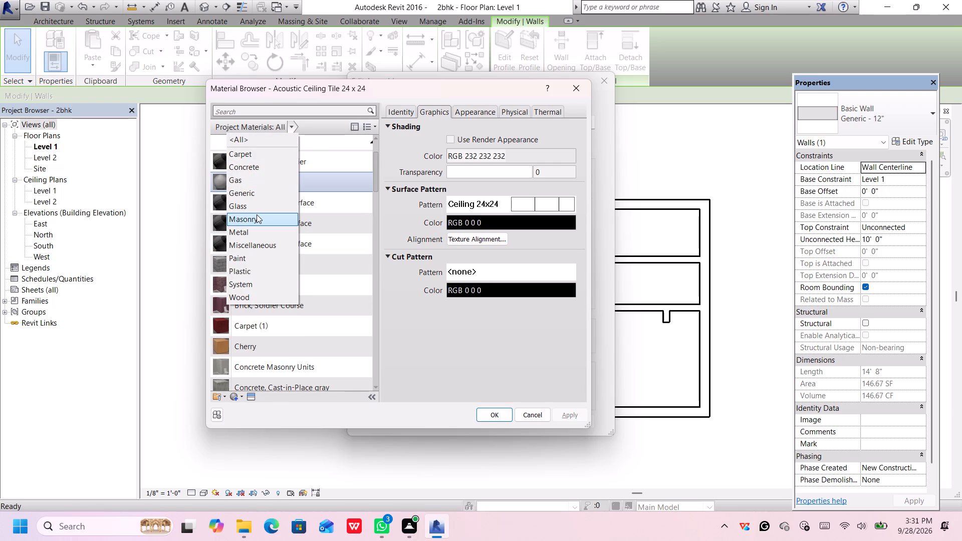
pyautogui.click(254, 254)
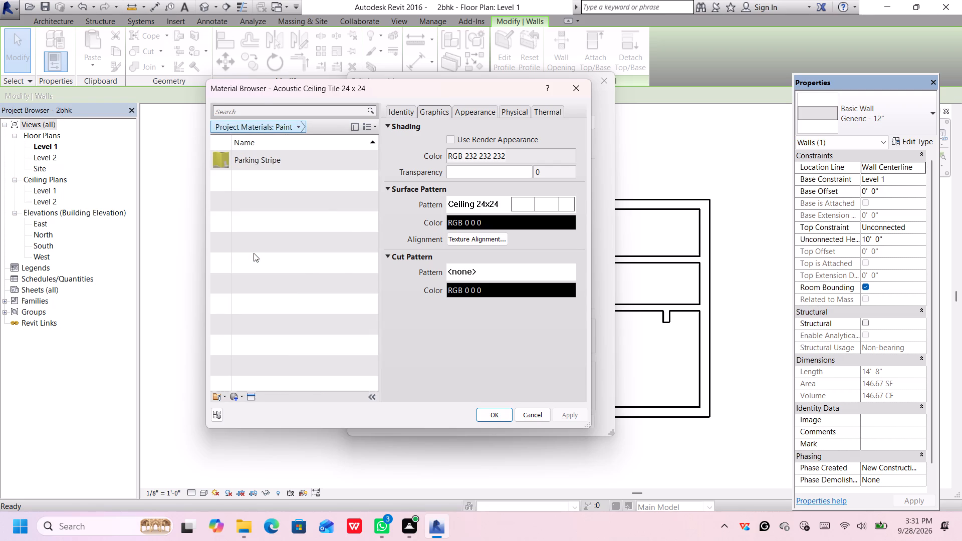
pyautogui.click(308, 162)
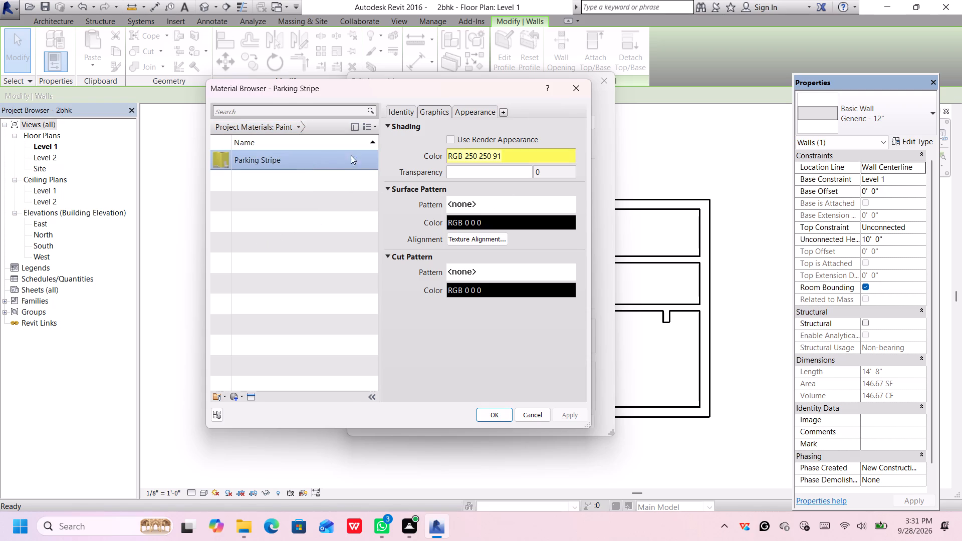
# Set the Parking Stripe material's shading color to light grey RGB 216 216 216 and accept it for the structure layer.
pyautogui.click(536, 156)
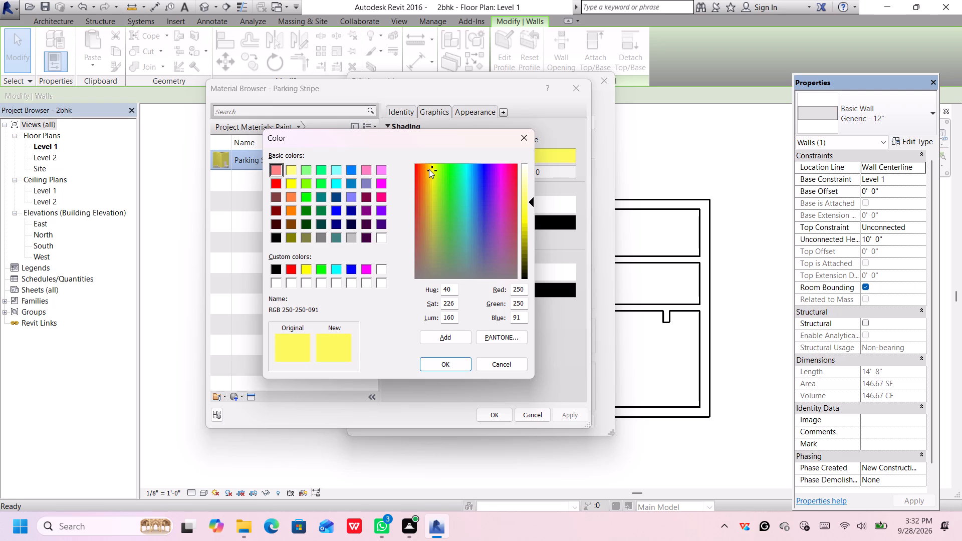
pyautogui.moveTo(429, 169); pyautogui.dragTo(431, 246)
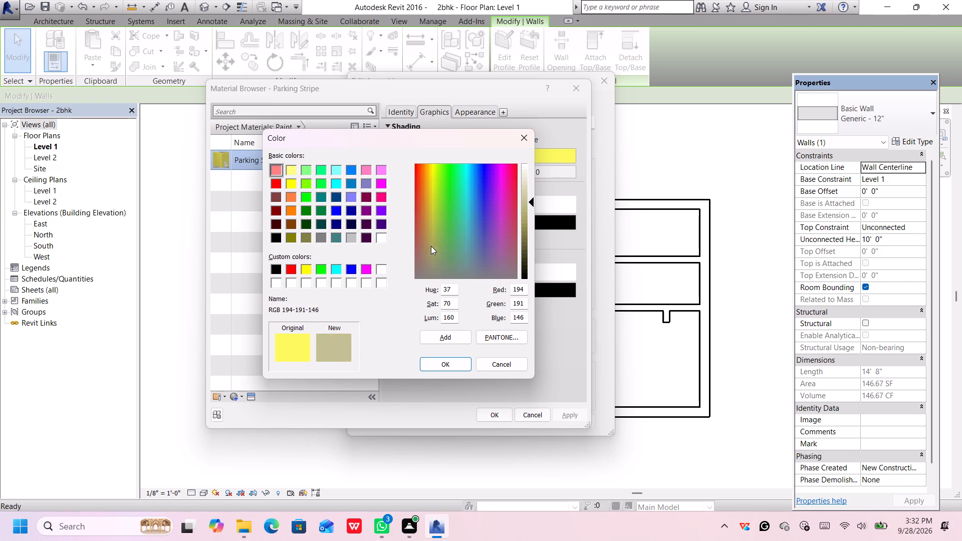
pyautogui.moveTo(431, 246); pyautogui.dragTo(432, 257)
pyautogui.moveTo(432, 257); pyautogui.dragTo(438, 203)
pyautogui.moveTo(437, 204); pyautogui.dragTo(432, 208)
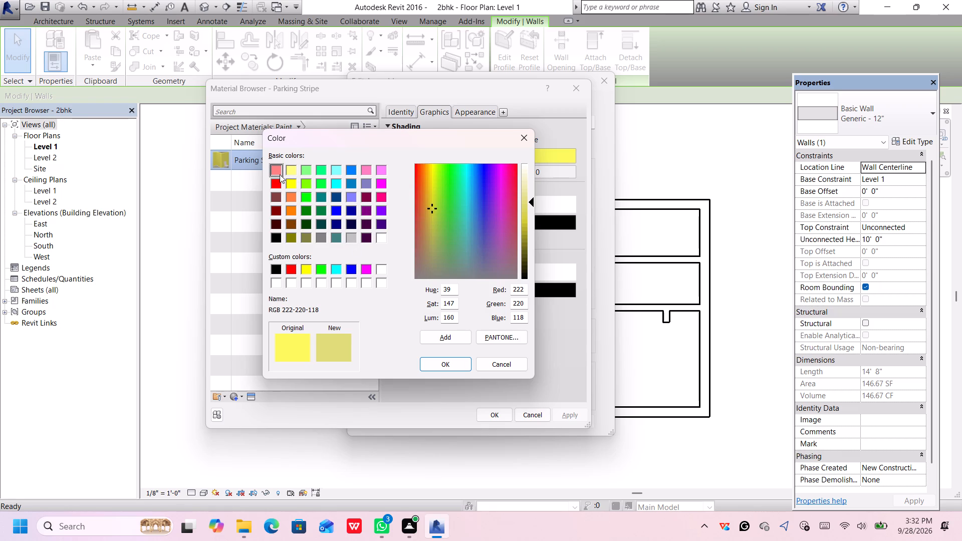
pyautogui.click(290, 198)
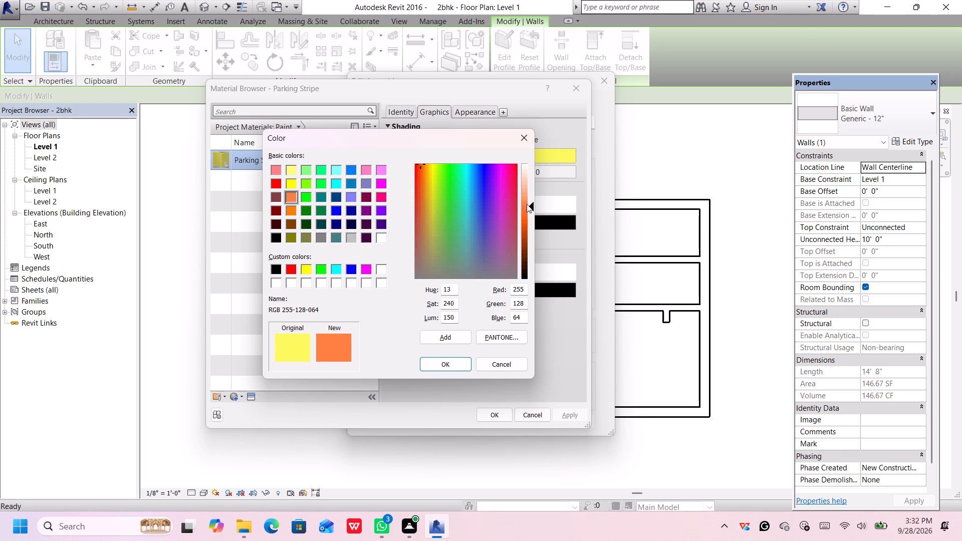
pyautogui.moveTo(533, 204); pyautogui.dragTo(528, 184)
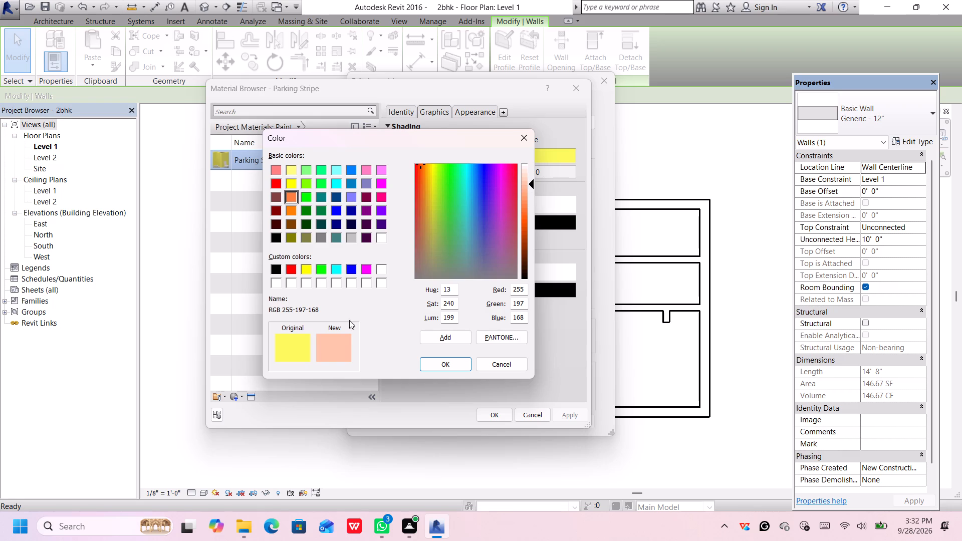
pyautogui.click(286, 347)
pyautogui.click(334, 352)
pyautogui.click(349, 236)
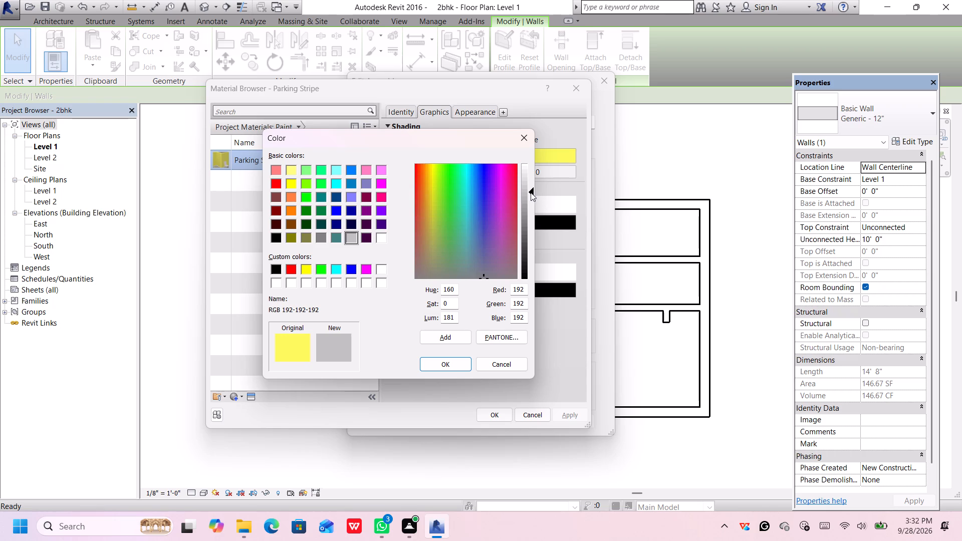
pyautogui.moveTo(532, 192); pyautogui.dragTo(532, 183)
pyautogui.moveTo(532, 183); pyautogui.dragTo(531, 185)
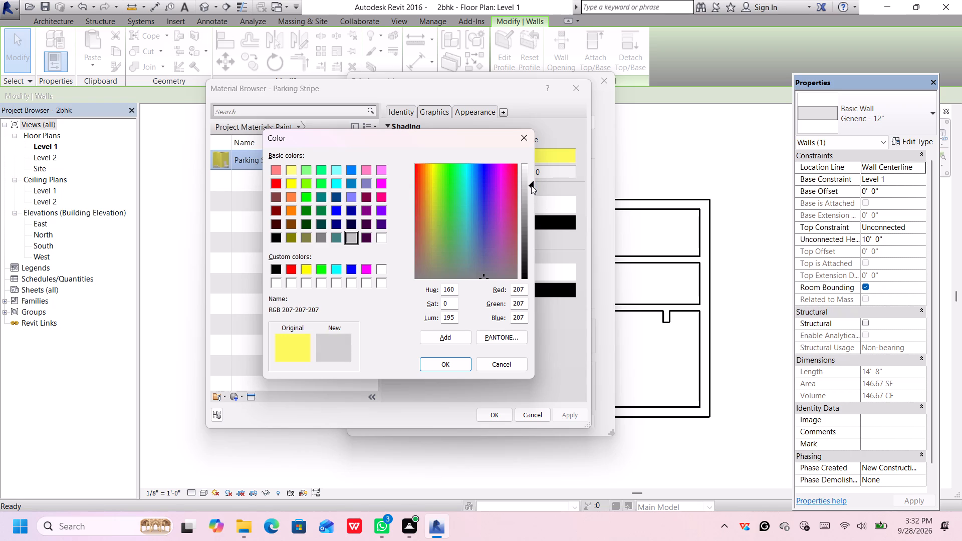
pyautogui.moveTo(531, 185); pyautogui.dragTo(530, 186)
pyautogui.click(530, 184)
pyautogui.click(432, 363)
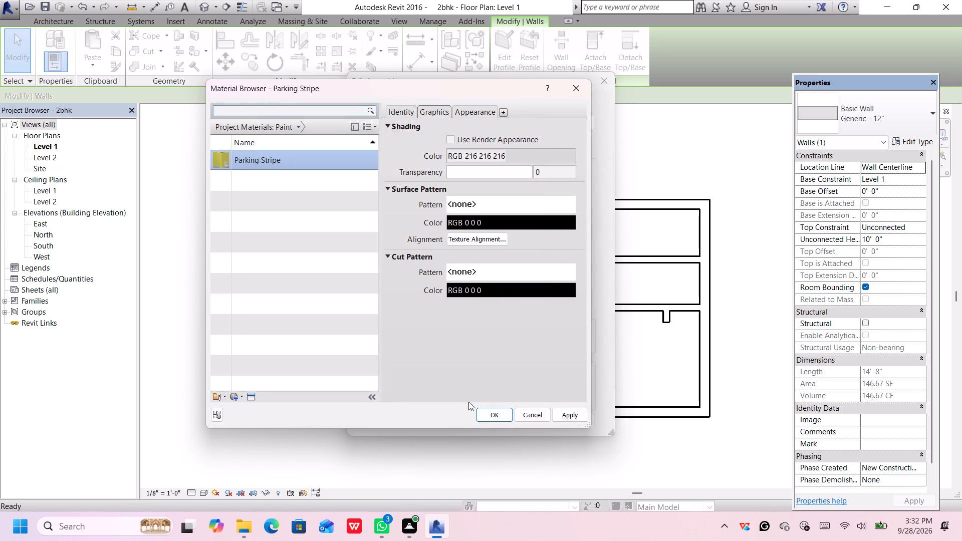
pyautogui.click(565, 414)
pyautogui.click(496, 412)
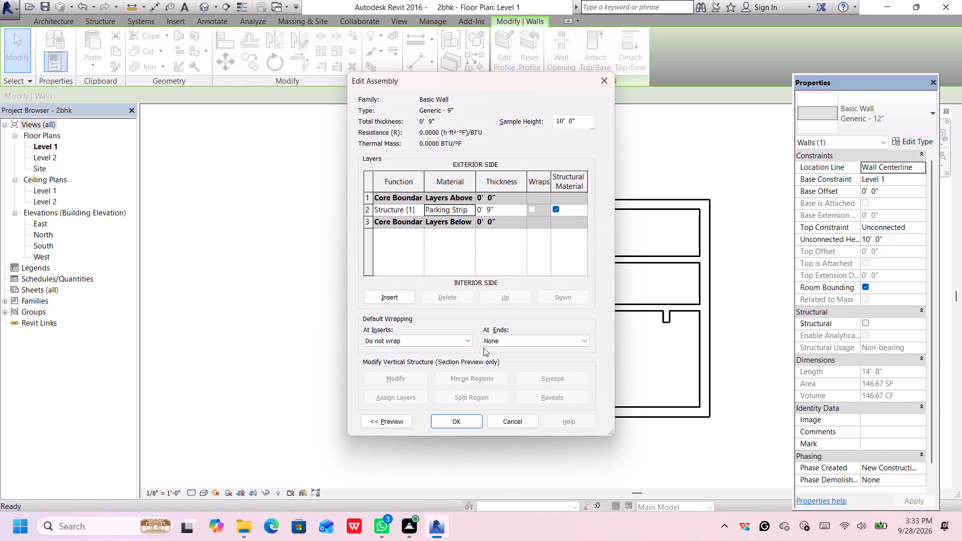
# Accept the Generic - 9" assembly and assign the type to the north outer wall.
pyautogui.click(461, 421)
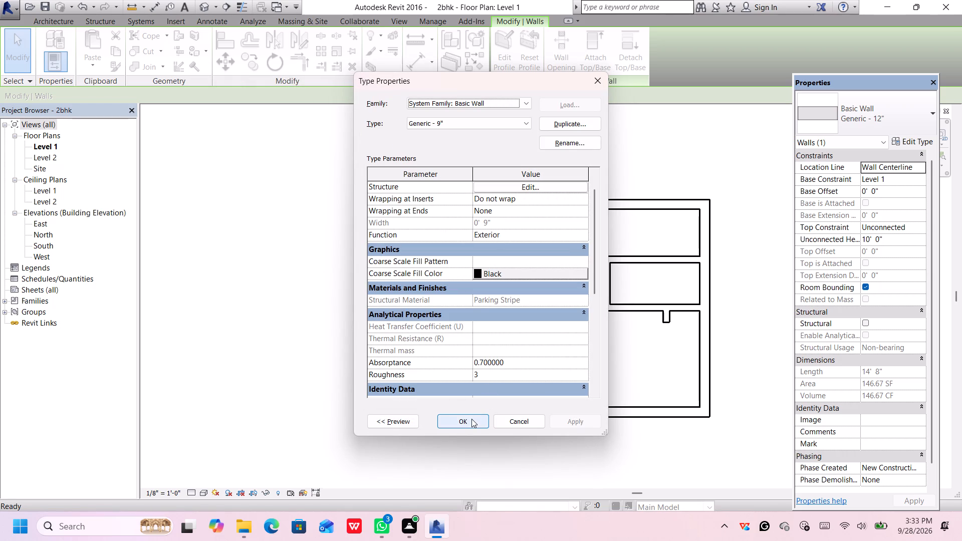
pyautogui.click(470, 419)
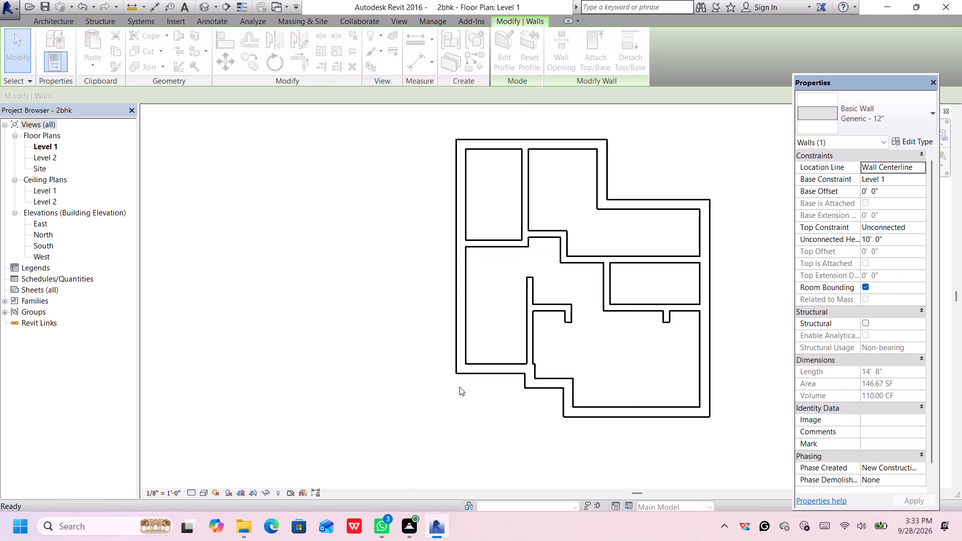
# Set the visual style of the Level 1 floor plan to Realistic.
pyautogui.click(200, 491)
pyautogui.click(229, 466)
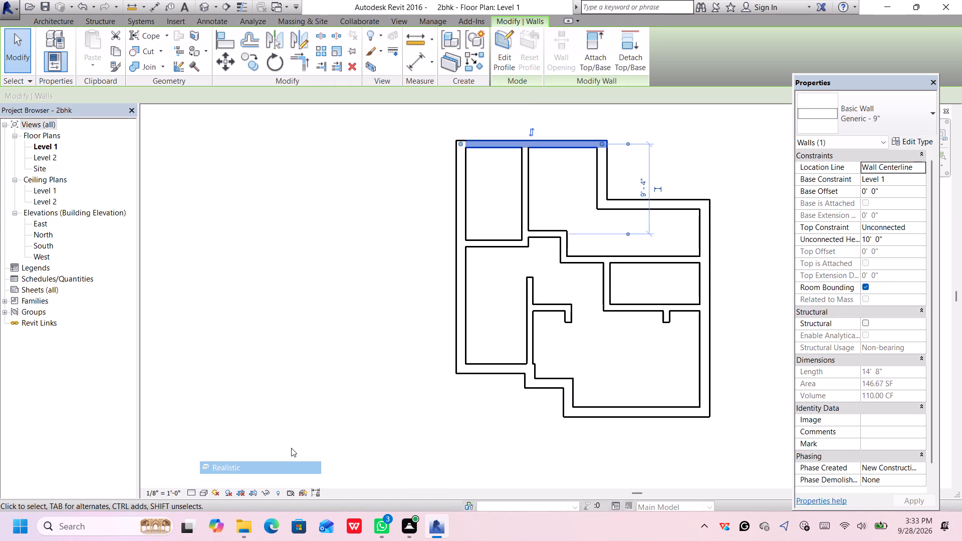
# Change the short outer wall running south from the north wall's east end to the Generic - 9" type.
pyautogui.scroll(1, 551, 154)
pyautogui.scroll(3, 520, 191)
pyautogui.scroll(-5, 524, 154)
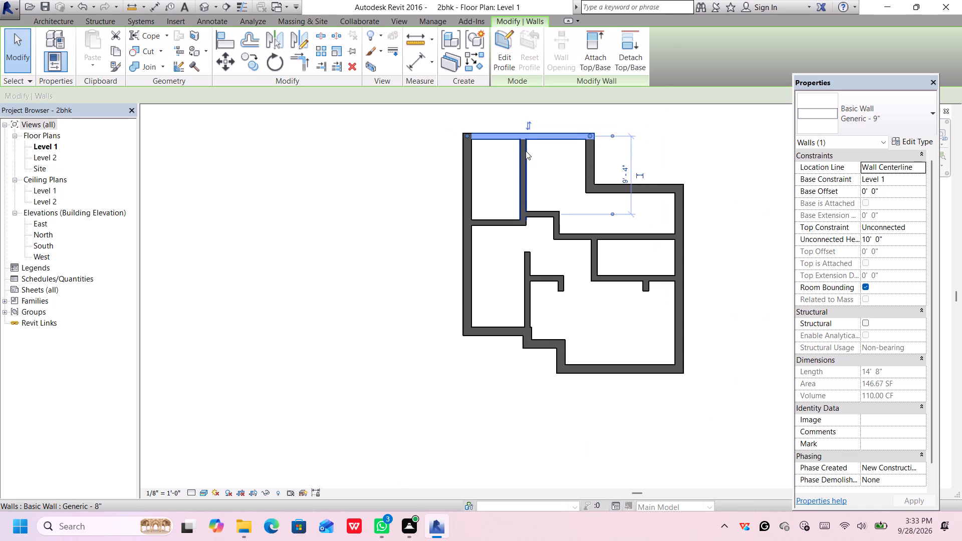
pyautogui.moveTo(526, 153); pyautogui.dragTo(511, 178, button='middle')
pyautogui.scroll(3, 515, 154)
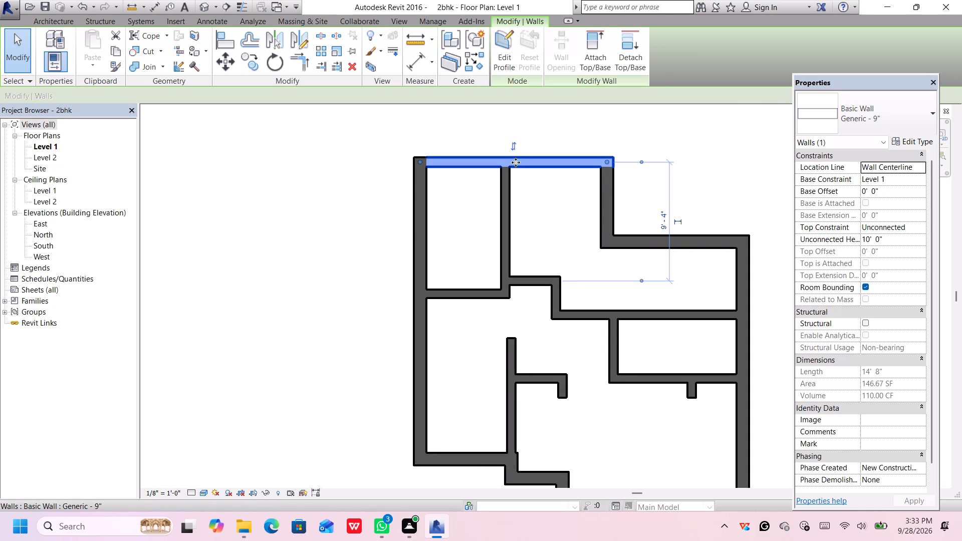
pyautogui.click(516, 161)
pyautogui.click(461, 166)
pyautogui.click(603, 206)
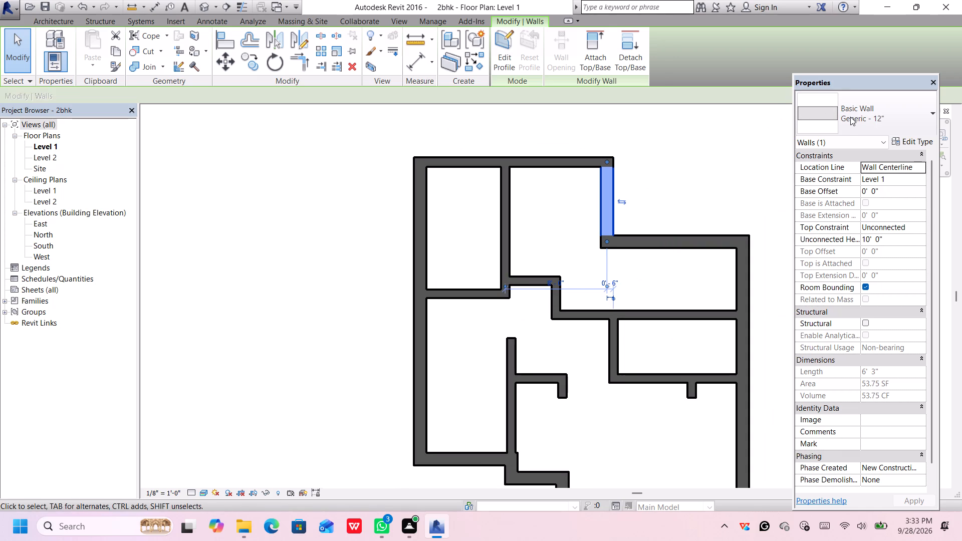
pyautogui.click(850, 117)
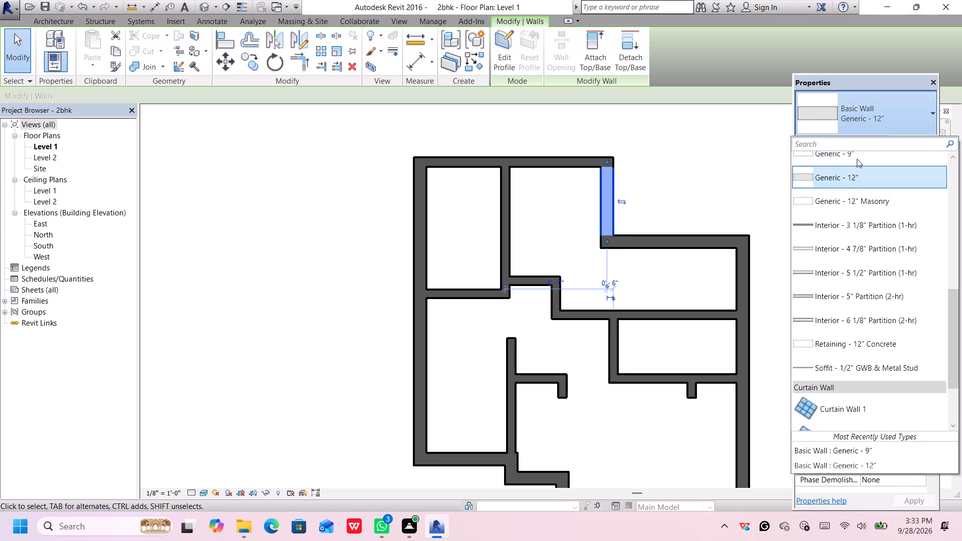
pyautogui.doubleClick(857, 155)
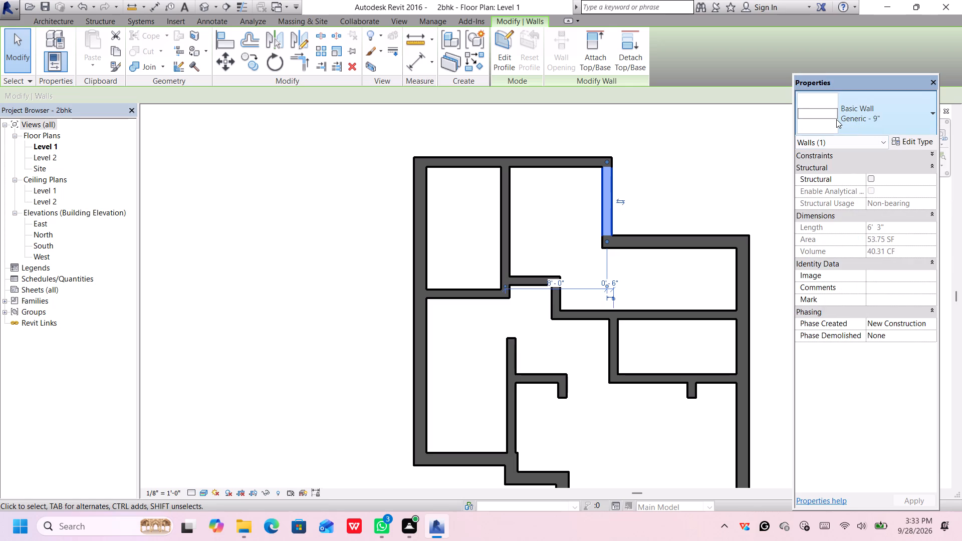
# Set the coarse scale fill color of the north wall's Generic - 9" type to RGB 216-216-216, saving it as a custom color, and apply.
pyautogui.scroll(-3, 669, 189)
pyautogui.moveTo(665, 190); pyautogui.dragTo(603, 173, button='middle')
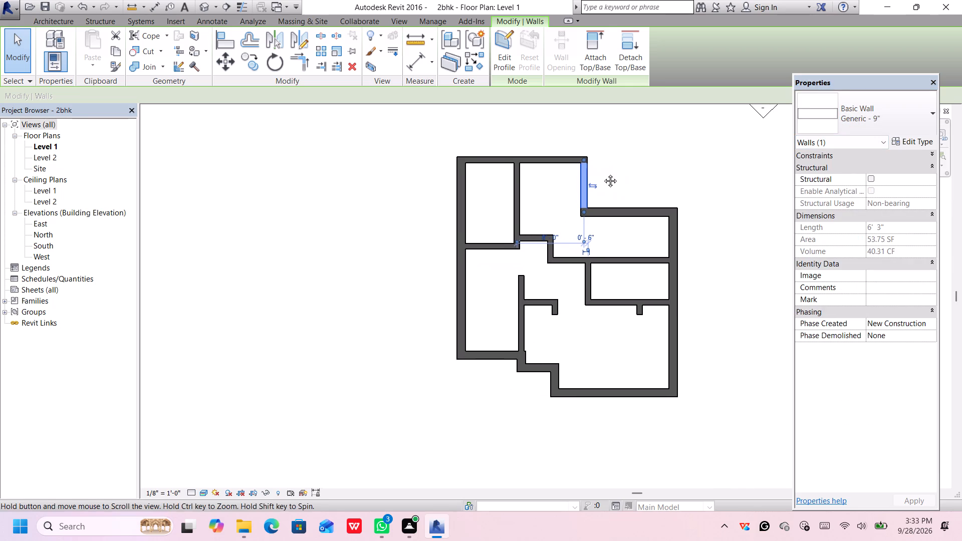
pyautogui.moveTo(603, 173); pyautogui.dragTo(603, 174, button='middle')
pyautogui.click(549, 157)
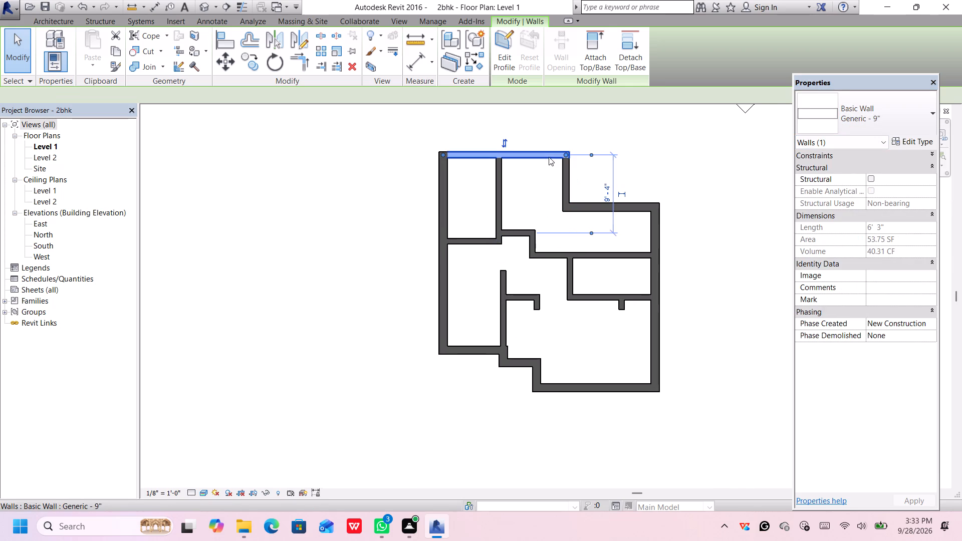
pyautogui.click(908, 138)
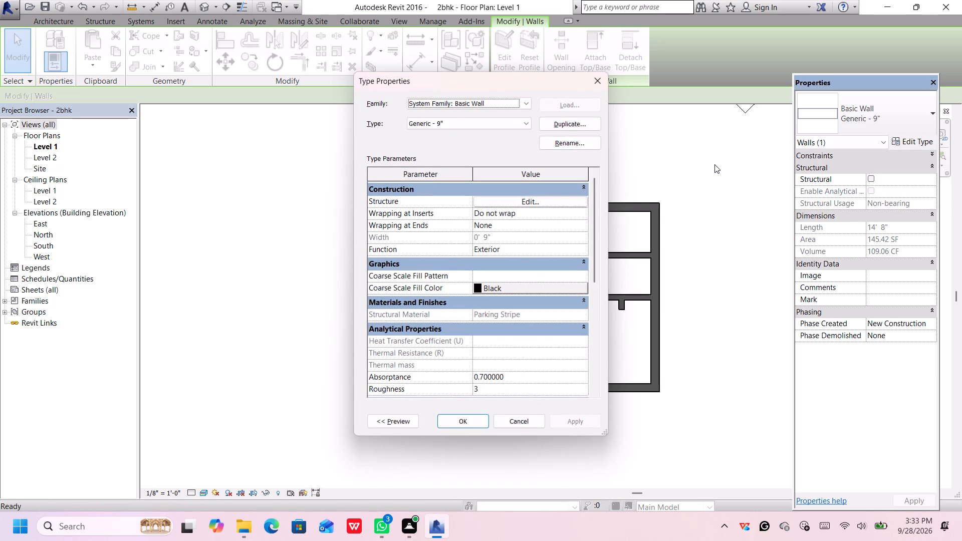
pyautogui.click(543, 284)
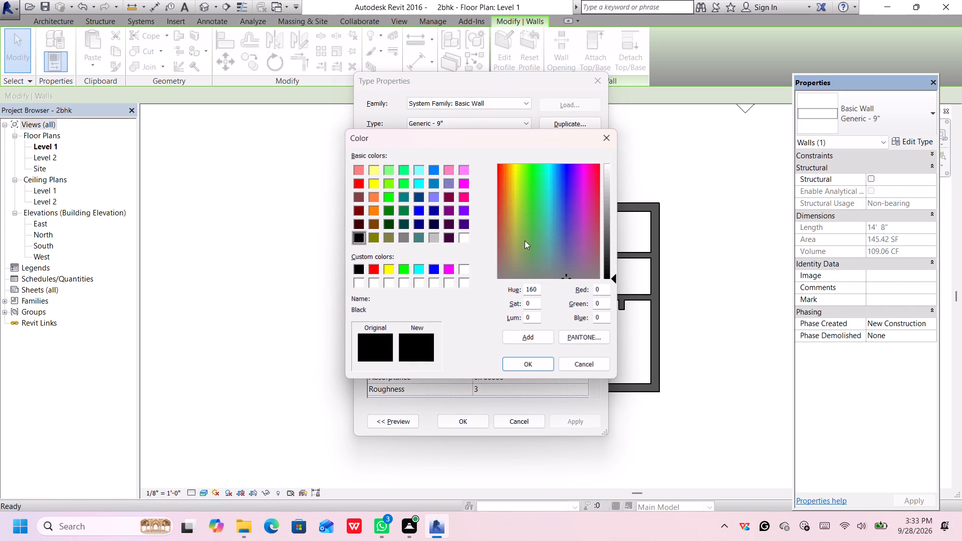
pyautogui.moveTo(614, 279); pyautogui.dragTo(614, 269)
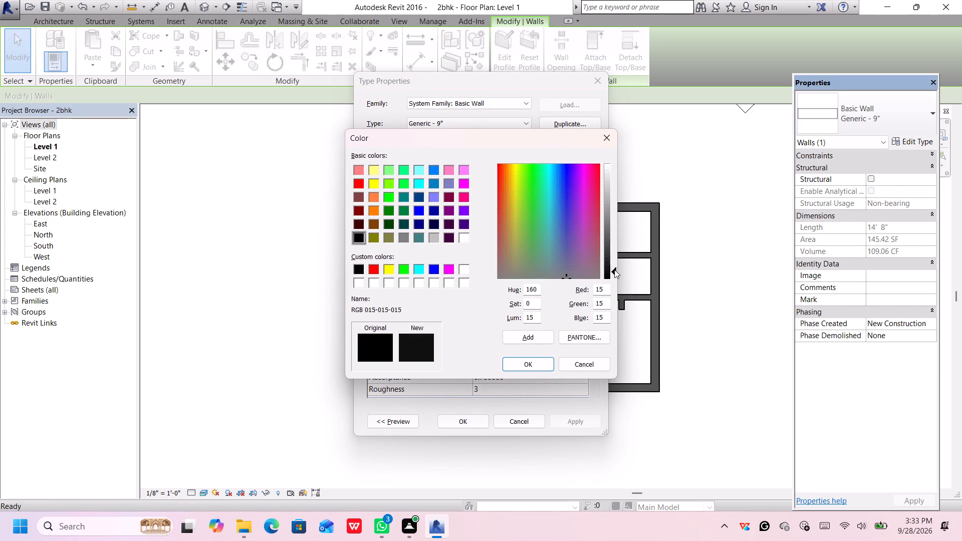
pyautogui.moveTo(614, 269); pyautogui.dragTo(610, 188)
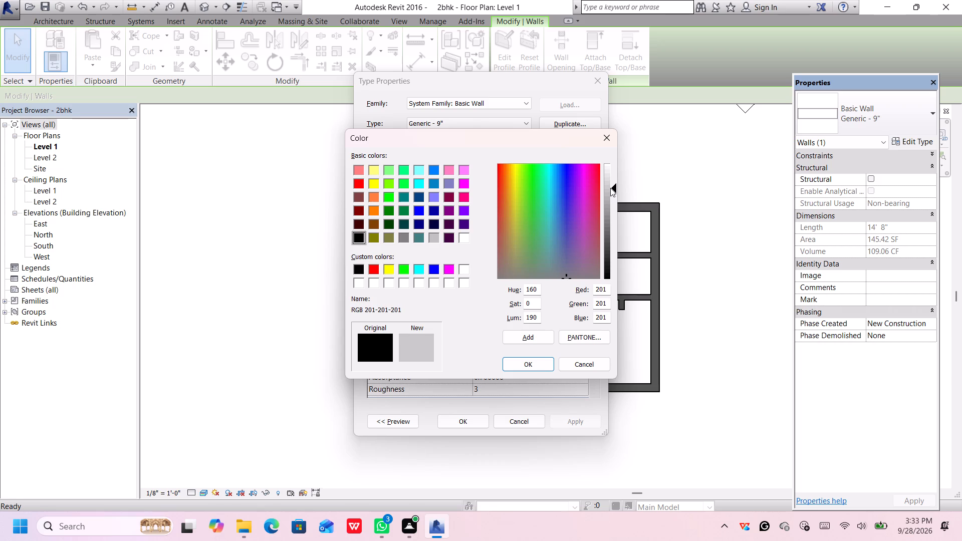
pyautogui.moveTo(610, 188); pyautogui.dragTo(610, 182)
pyautogui.moveTo(610, 182); pyautogui.dragTo(610, 181)
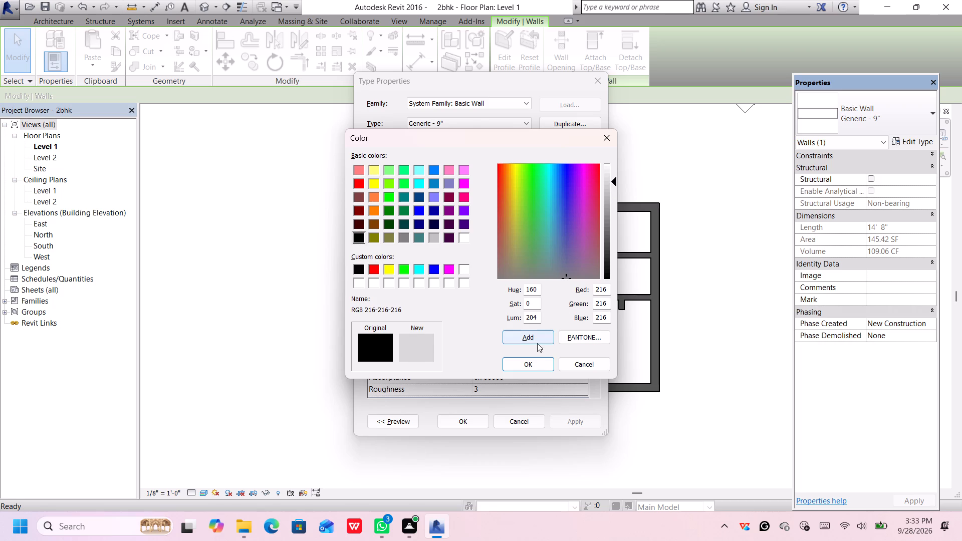
pyautogui.click(539, 337)
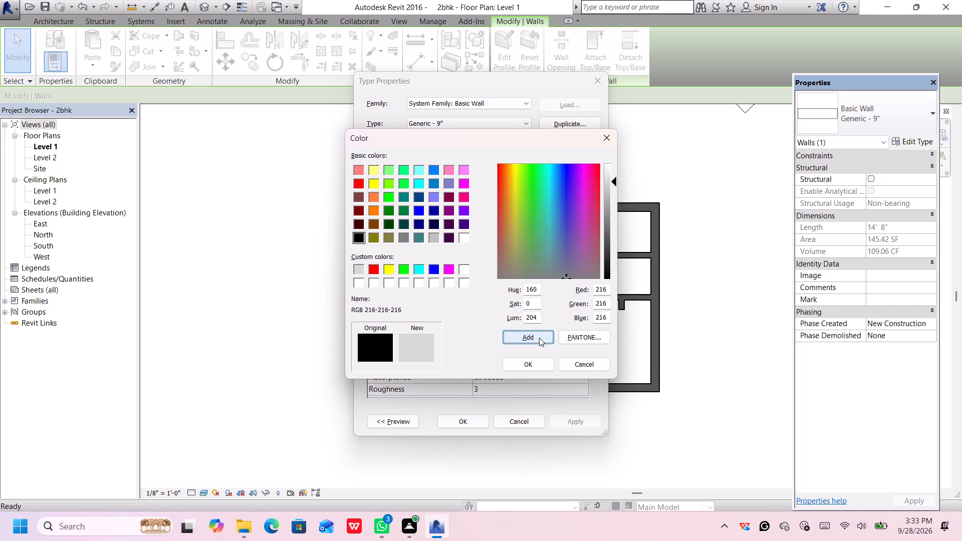
pyautogui.click(539, 338)
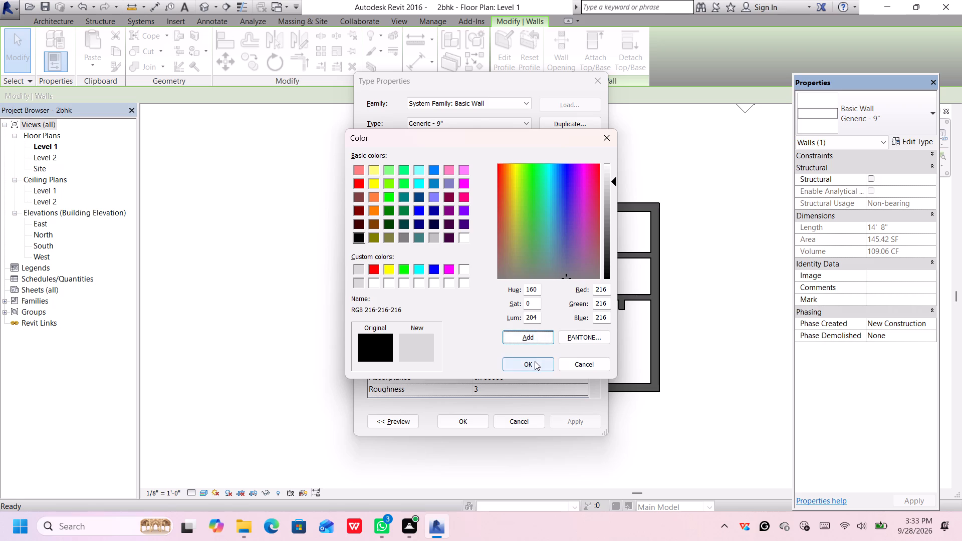
pyautogui.click(535, 365)
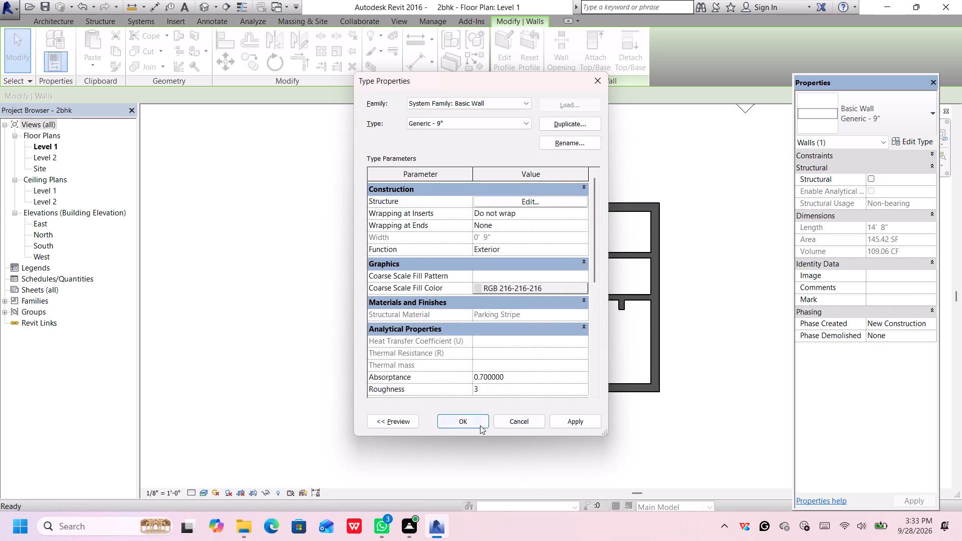
pyautogui.click(574, 419)
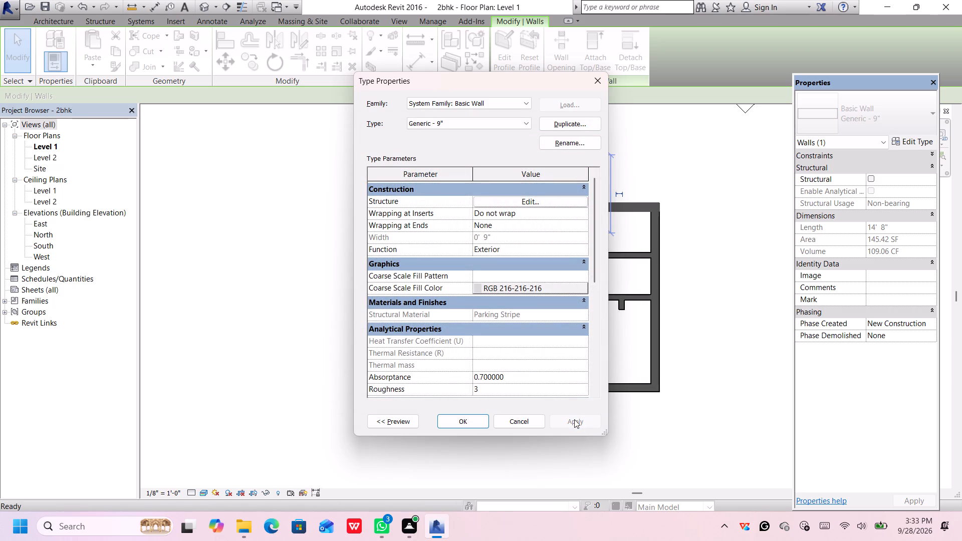
# Accept the edited type properties of the Generic - 9" wall type.
pyautogui.doubleClick(574, 419)
pyautogui.click(462, 423)
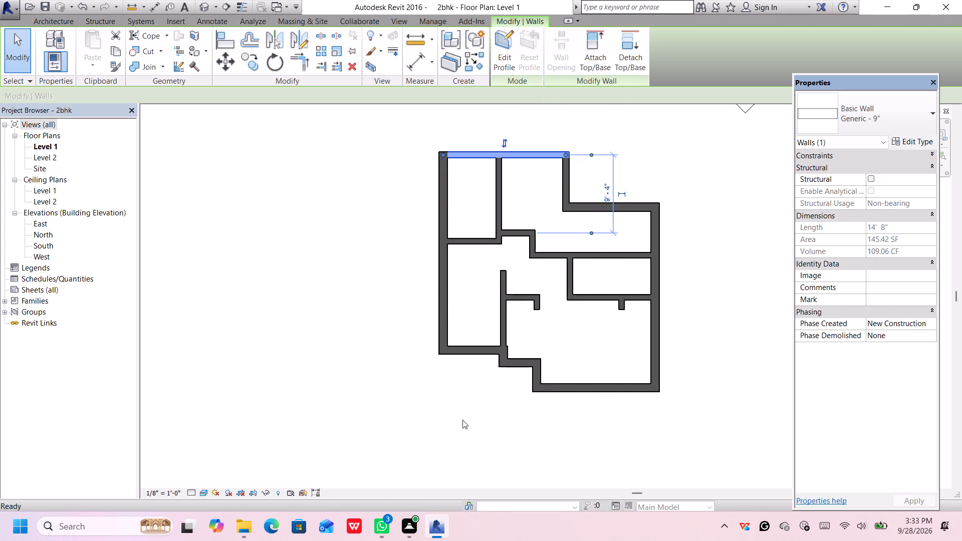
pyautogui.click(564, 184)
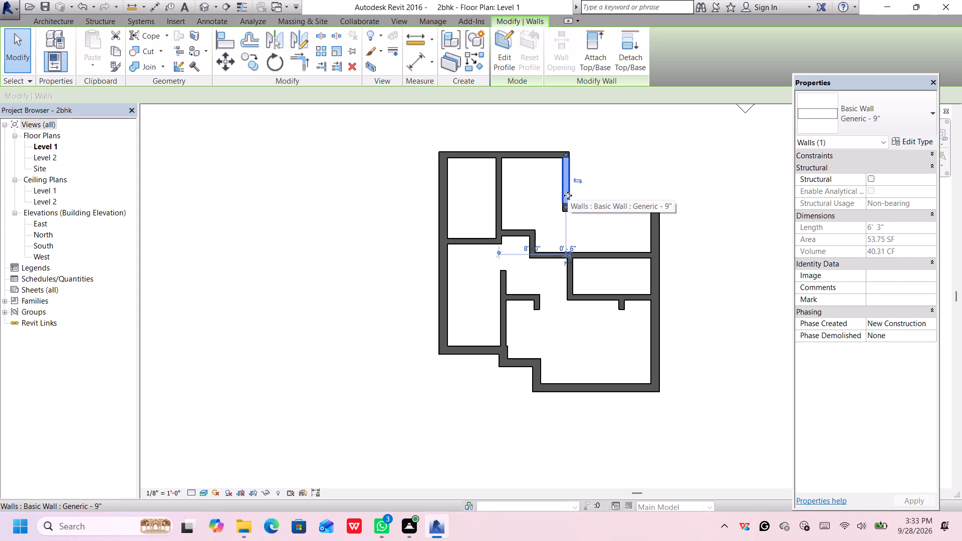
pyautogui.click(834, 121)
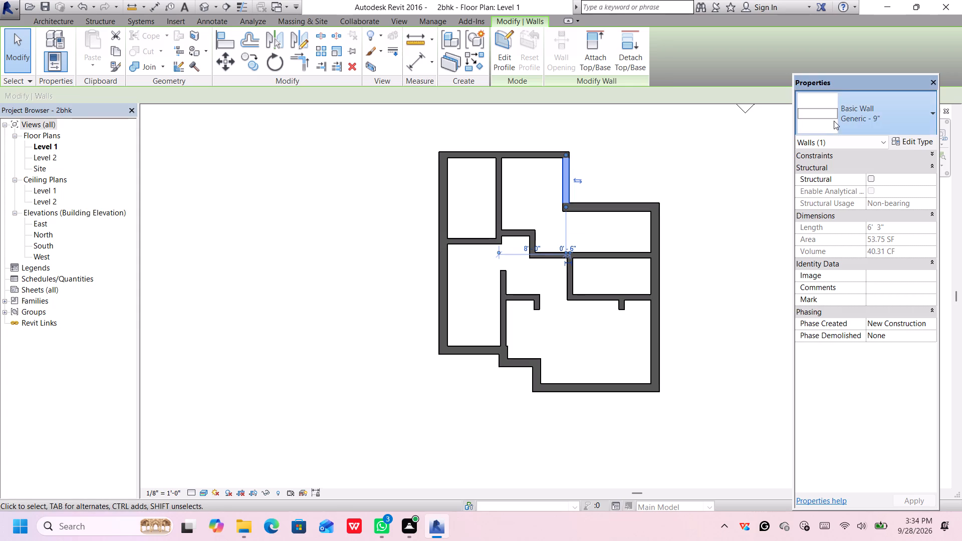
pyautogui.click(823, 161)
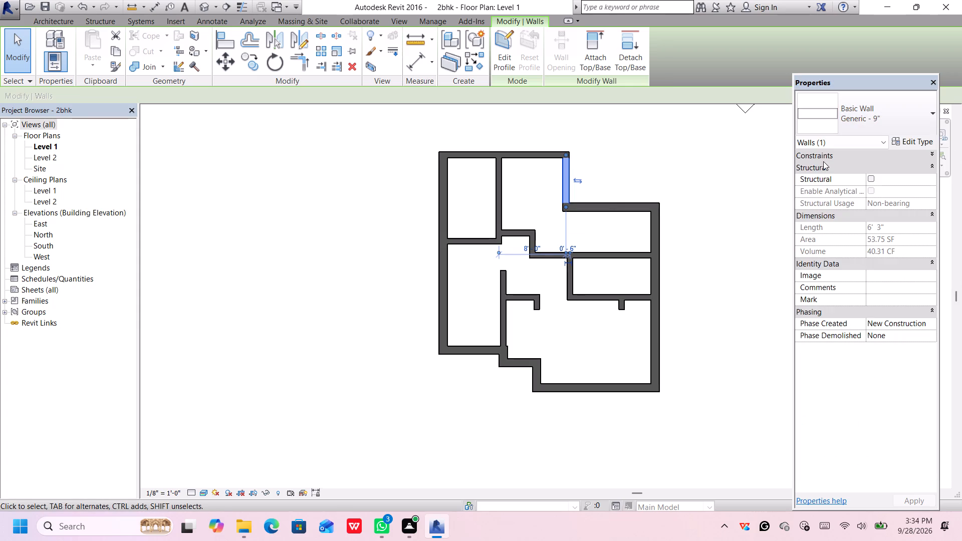
# Change the stepped-back north outer wall at the northeast and the long east outer wall to the Generic - 9" type.
pyautogui.click(607, 205)
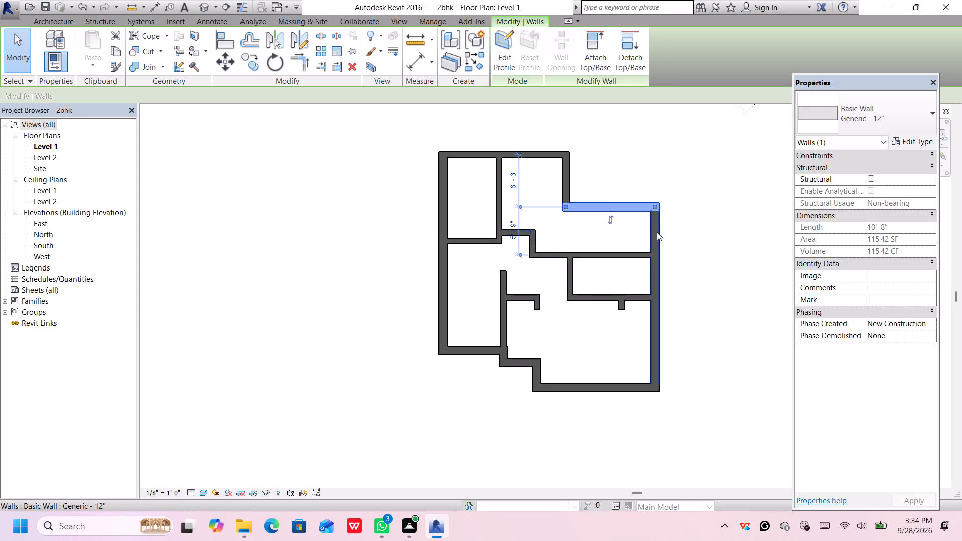
pyautogui.click(840, 118)
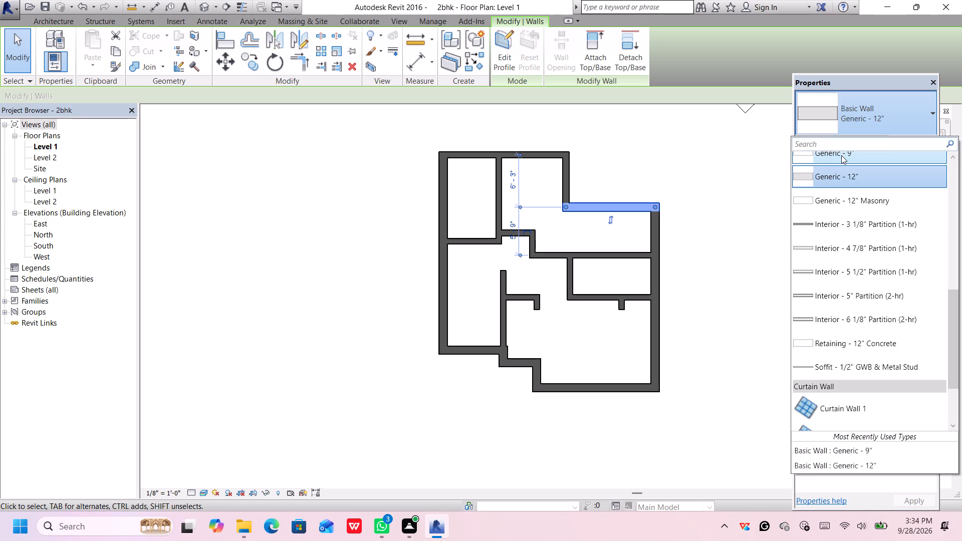
pyautogui.click(841, 155)
pyautogui.click(656, 242)
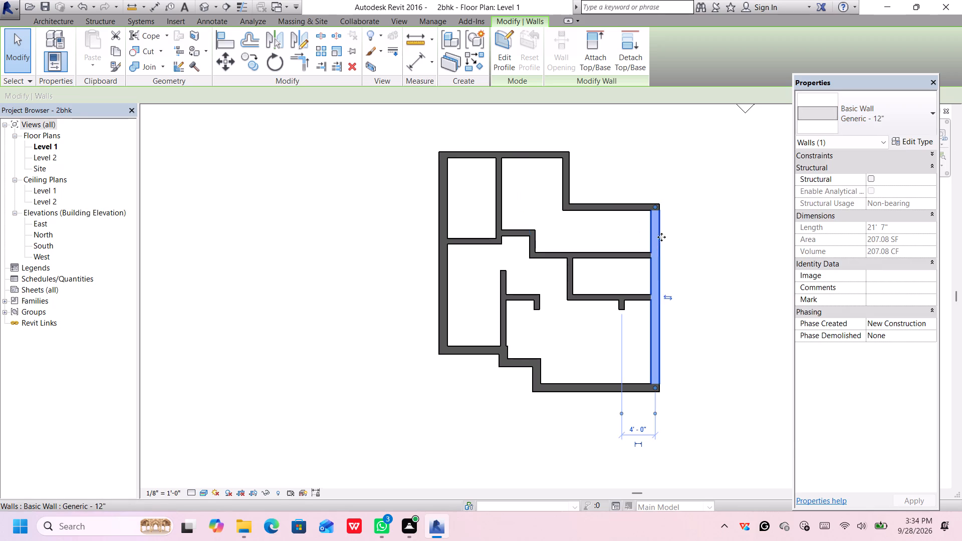
pyautogui.click(840, 114)
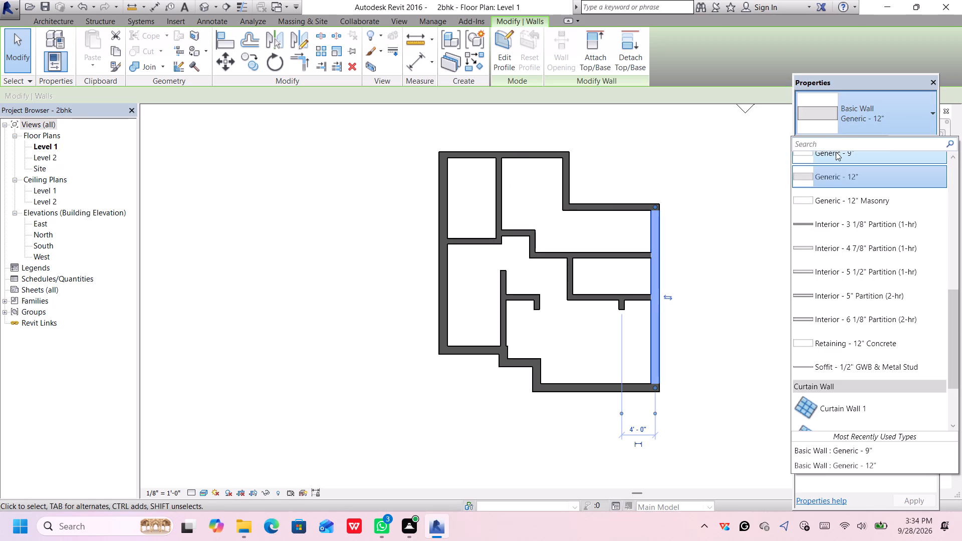
pyautogui.click(836, 152)
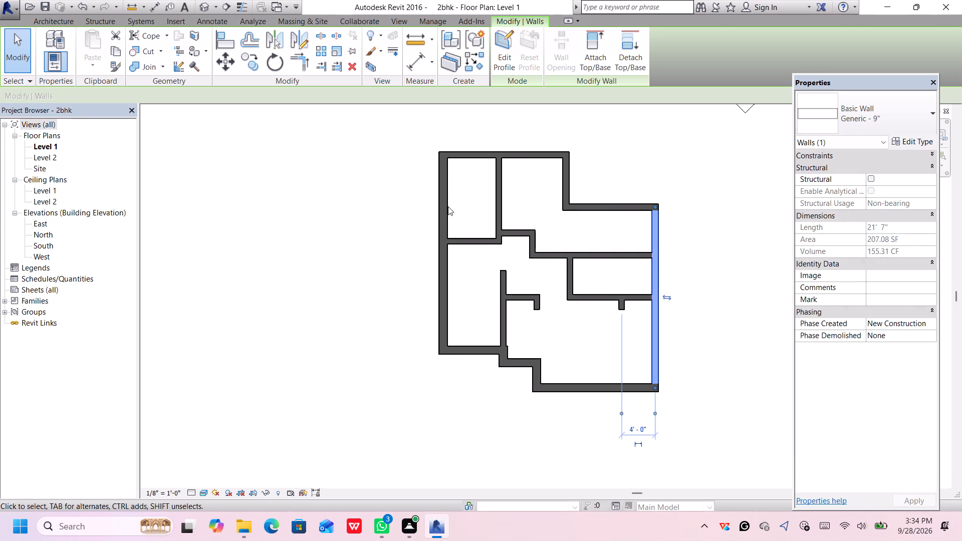
# Change the long west outer wall and the south outer wall of the southwest room to the Generic - 9" type.
pyautogui.click(444, 204)
pyautogui.click(821, 116)
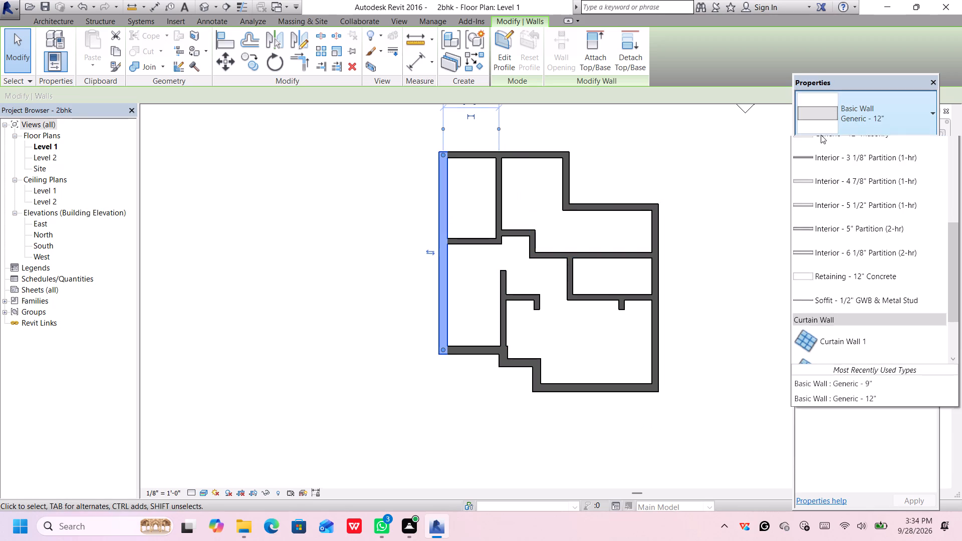
pyautogui.click(825, 156)
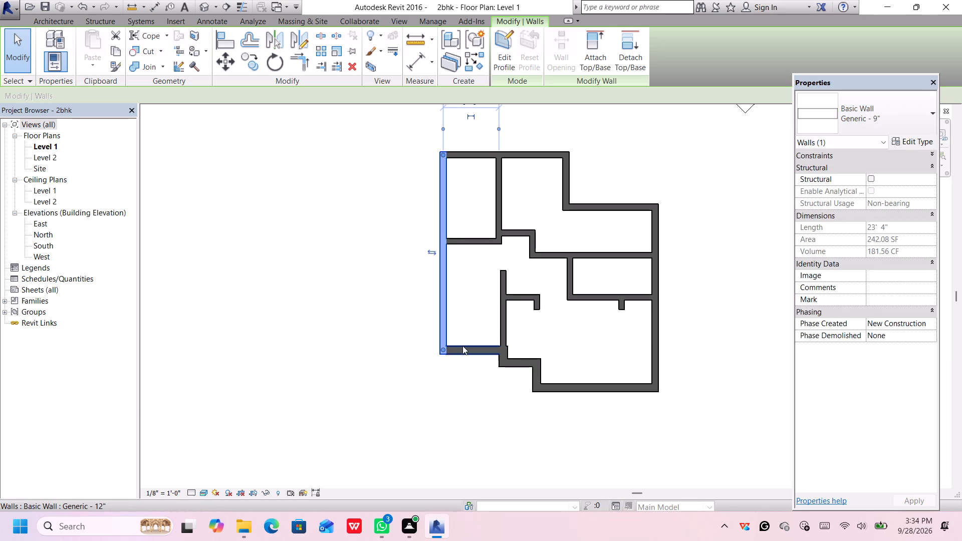
pyautogui.click(463, 346)
pyautogui.click(829, 118)
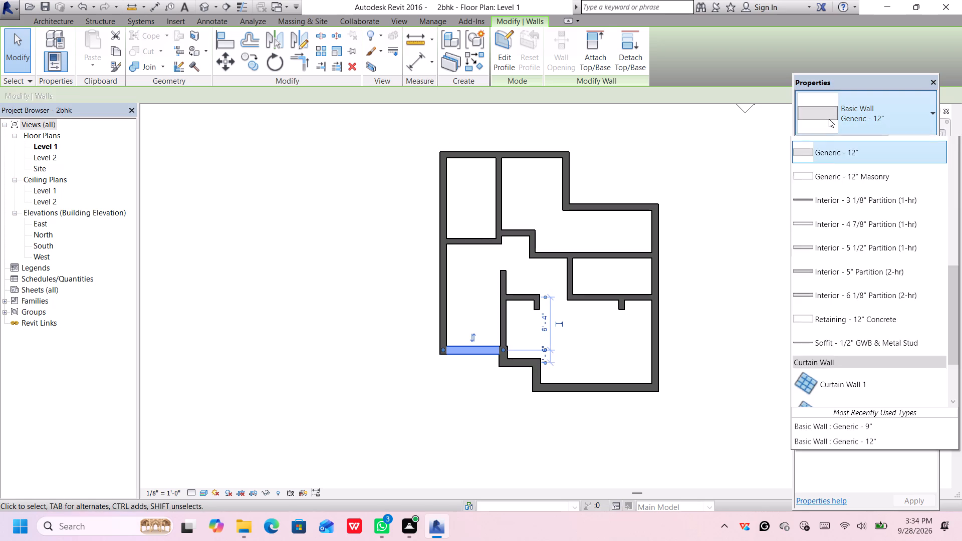
pyautogui.click(831, 154)
# Change the three short stepped outer walls between the southwest room and the main south wall to the Generic - 9" type.
pyautogui.click(504, 362)
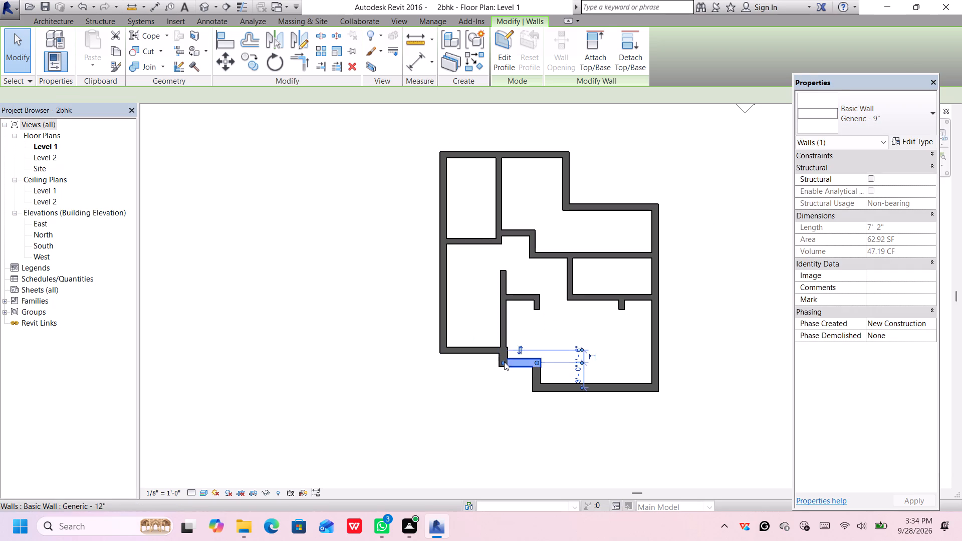
pyautogui.click(503, 354)
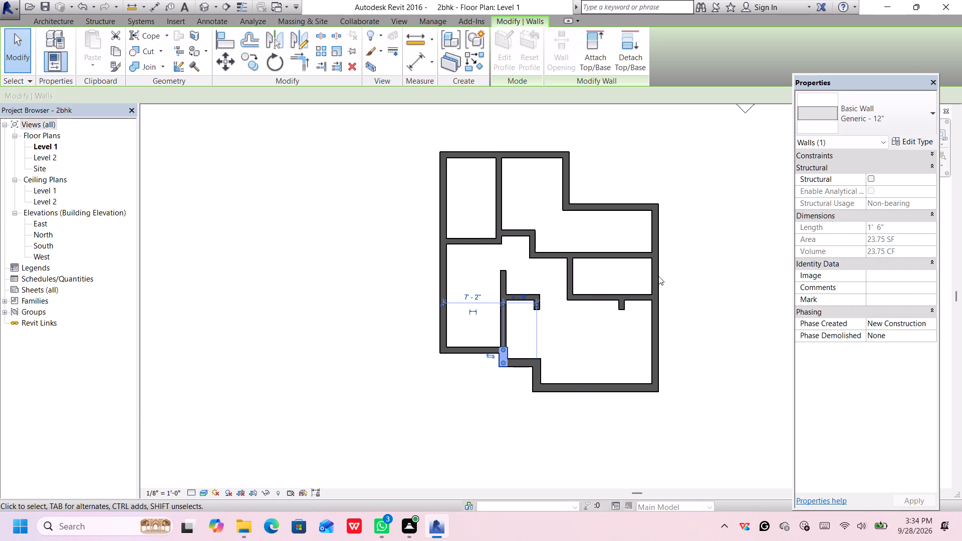
pyautogui.click(832, 114)
pyautogui.click(828, 154)
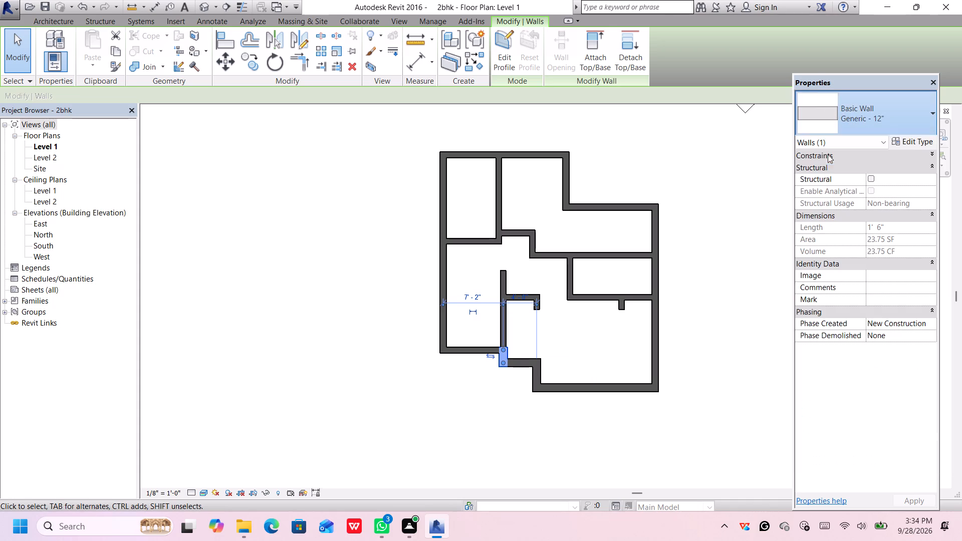
pyautogui.click(527, 360)
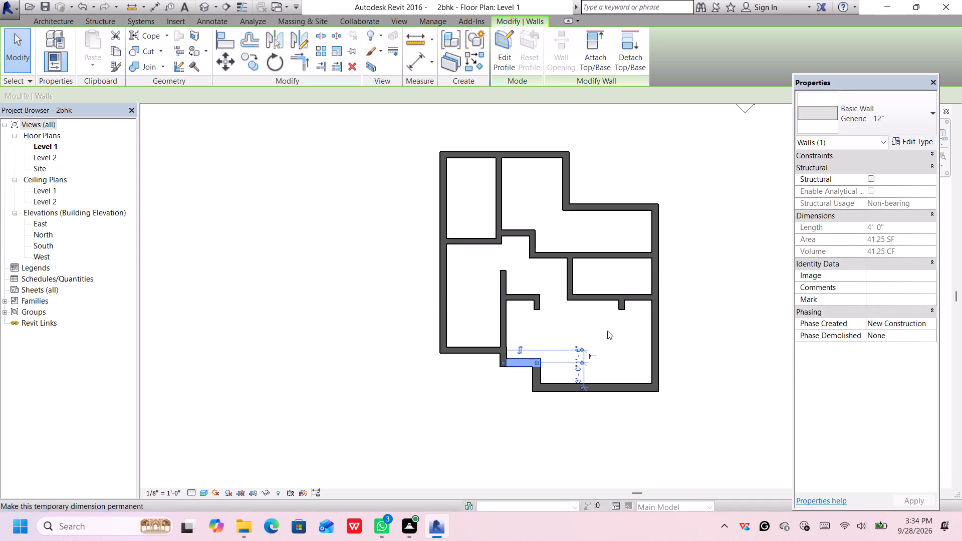
pyautogui.click(816, 117)
pyautogui.click(825, 149)
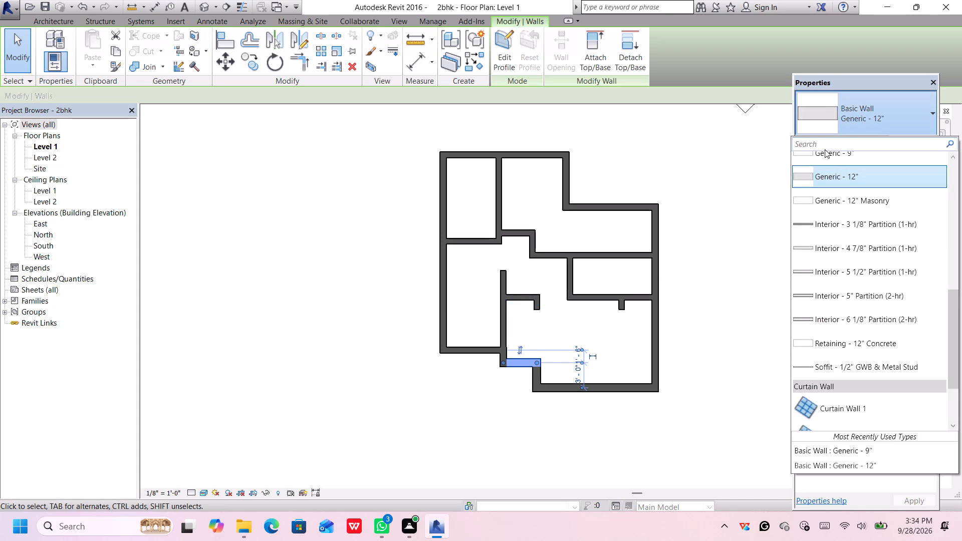
pyautogui.click(826, 157)
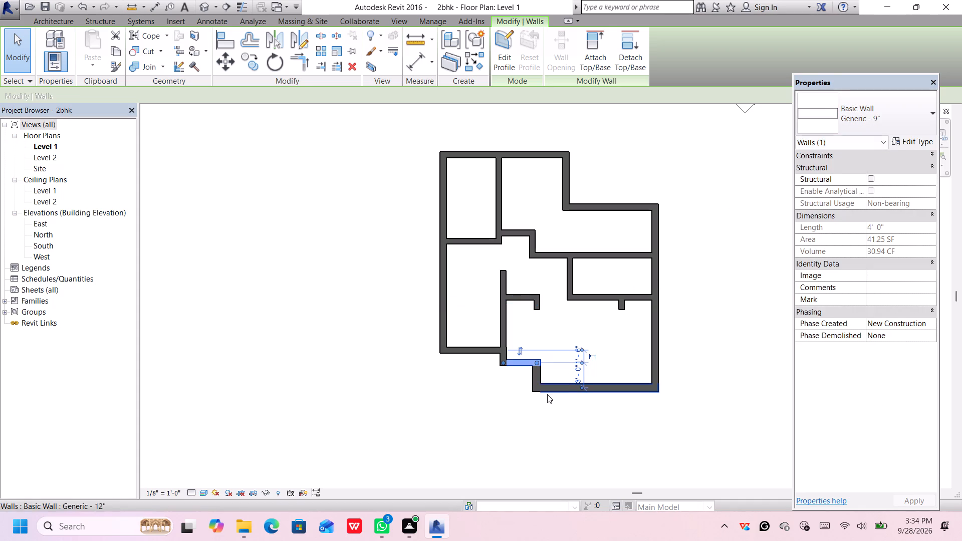
pyautogui.click(539, 377)
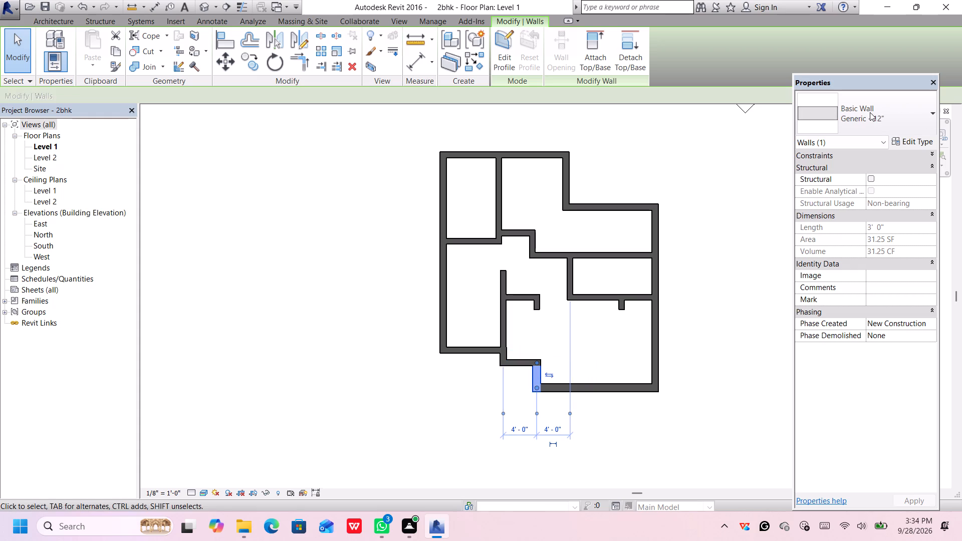
pyautogui.click(870, 112)
pyautogui.scroll(3, 846, 154)
pyautogui.scroll(-1, 845, 155)
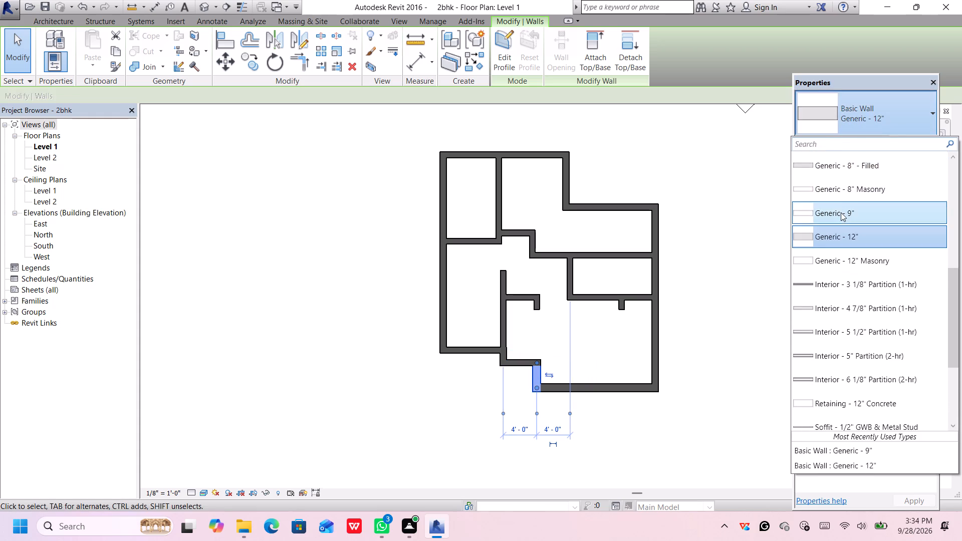
pyautogui.click(841, 212)
# Change the main south outer wall to the Generic - 9" type.
pyautogui.click(618, 389)
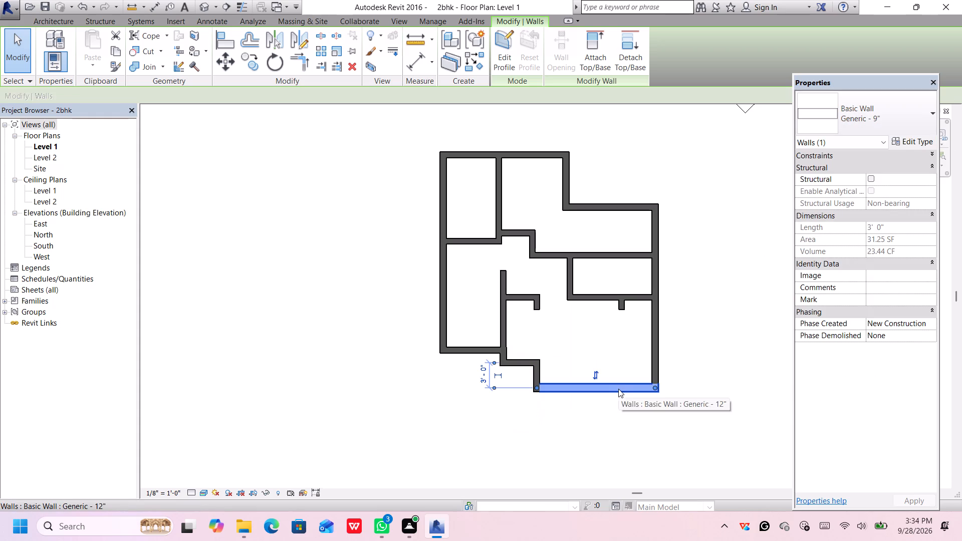
pyautogui.click(837, 115)
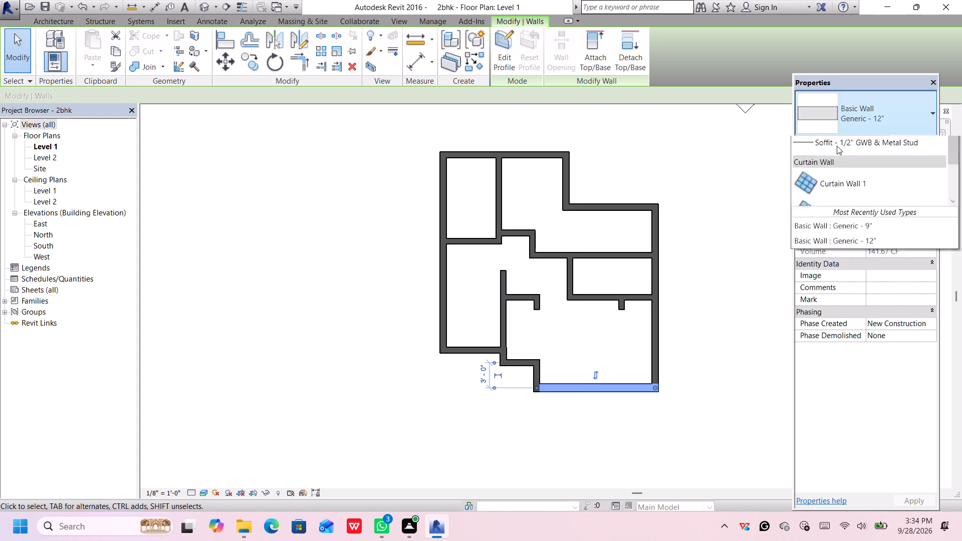
pyautogui.scroll(1, 841, 157)
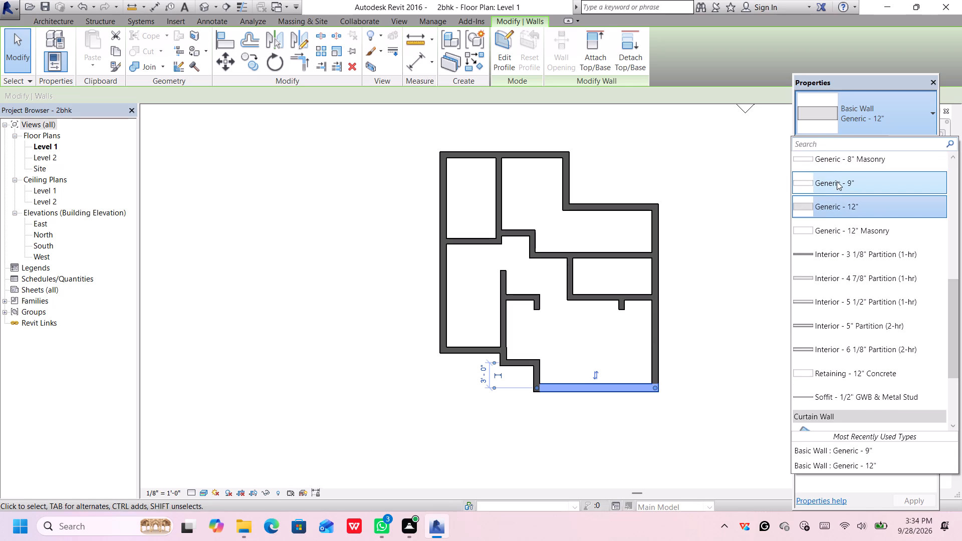
pyautogui.click(837, 182)
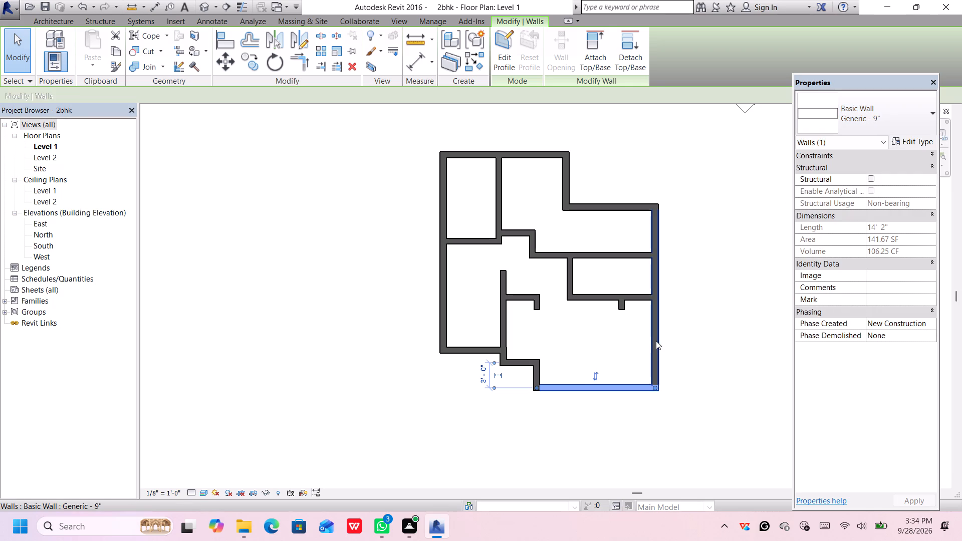
# Check the east outer wall's type and examine the outer walls across the Level 1 plan.
pyautogui.click(656, 341)
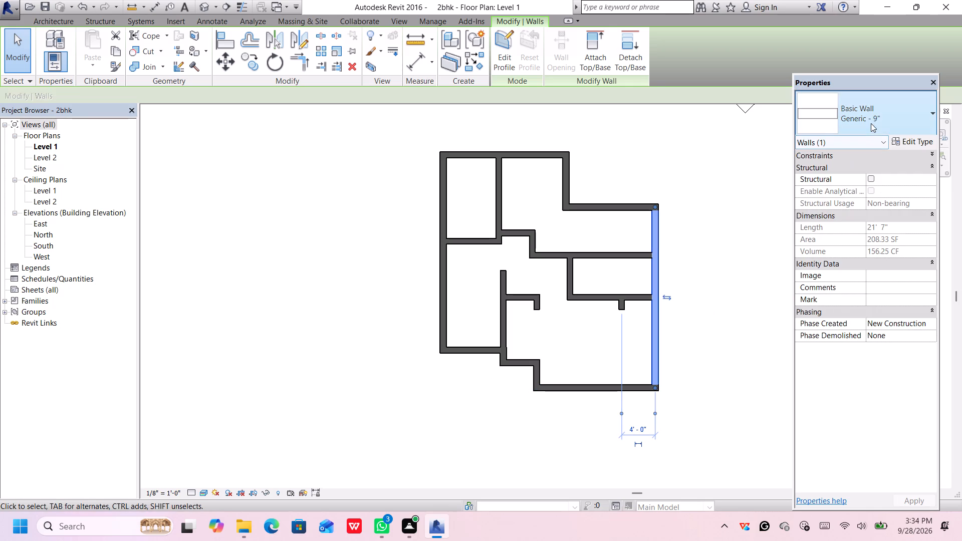
pyautogui.scroll(-1, 661, 248)
pyautogui.moveTo(671, 312); pyautogui.dragTo(670, 312, button='middle')
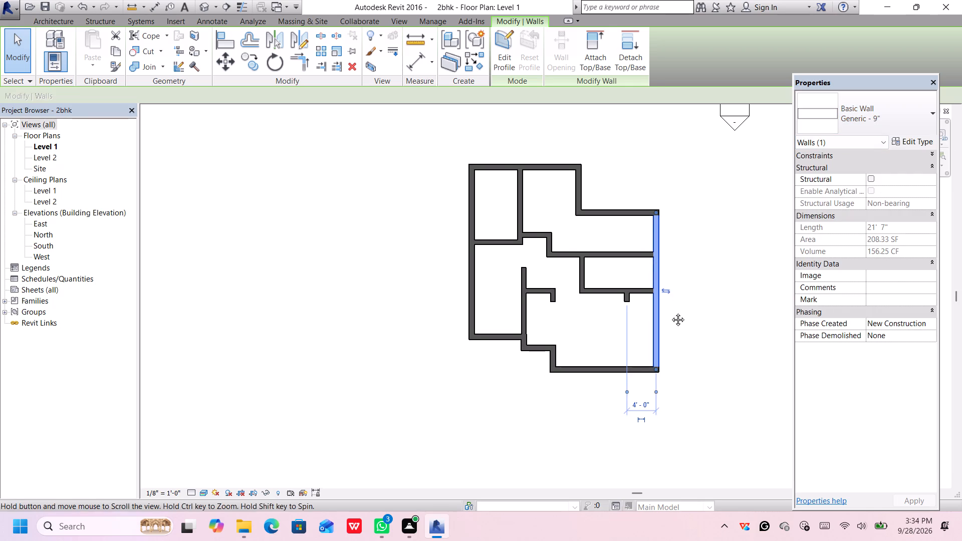
pyautogui.moveTo(670, 312); pyautogui.dragTo(652, 300, button='middle')
pyautogui.scroll(2, 652, 300)
pyautogui.scroll(-3, 646, 311)
pyautogui.moveTo(650, 308); pyautogui.dragTo(651, 345, button='middle')
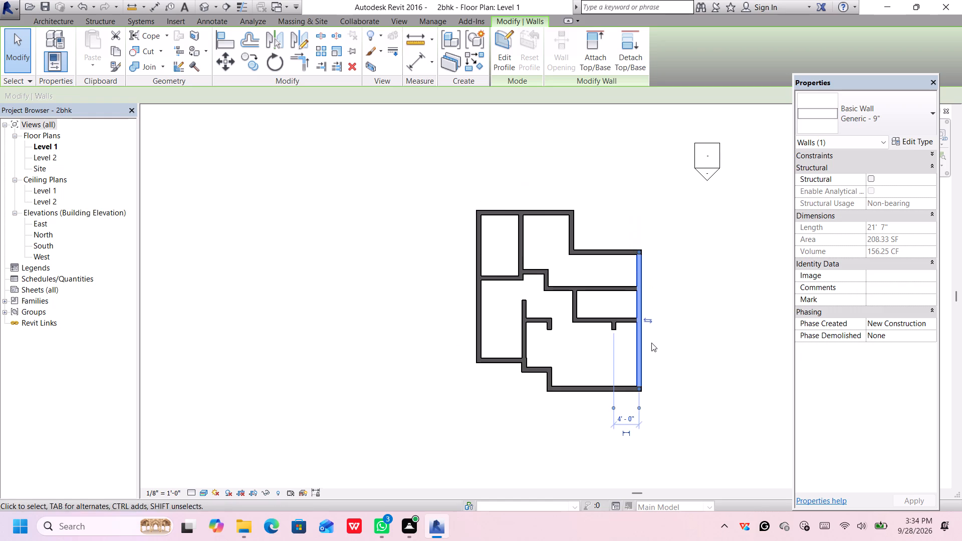
pyautogui.press('Escape')
pyautogui.scroll(3, 623, 318)
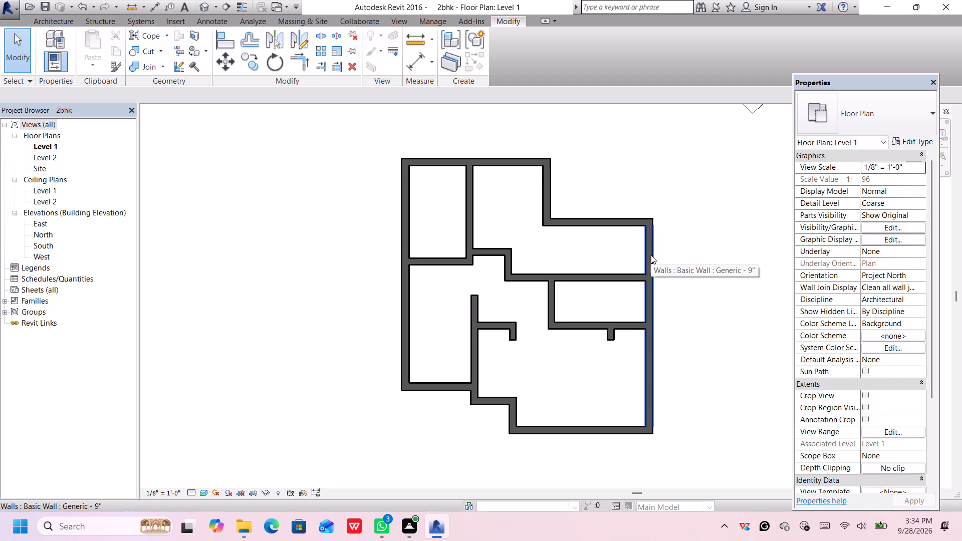
pyautogui.moveTo(631, 178); pyautogui.dragTo(631, 178, button='middle')
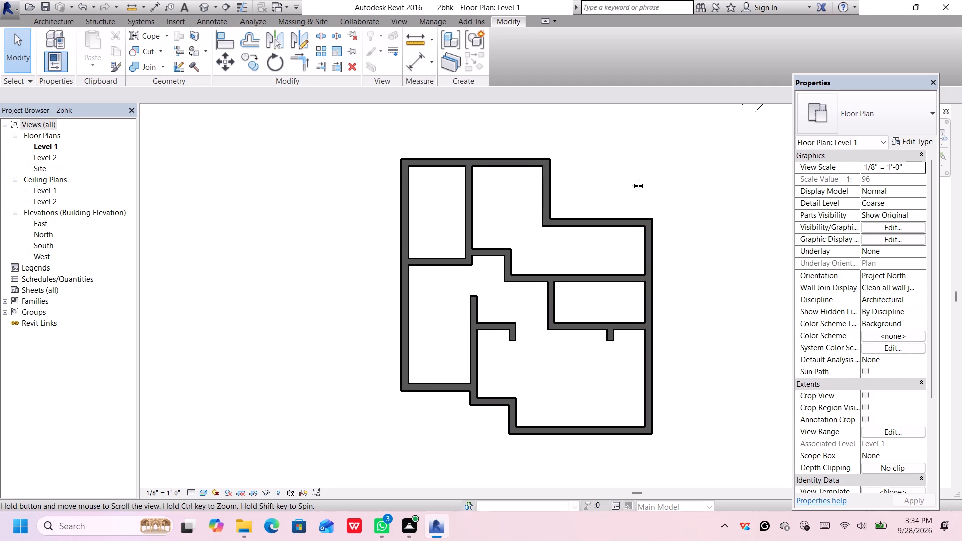
pyautogui.moveTo(631, 178); pyautogui.dragTo(591, 184, button='middle')
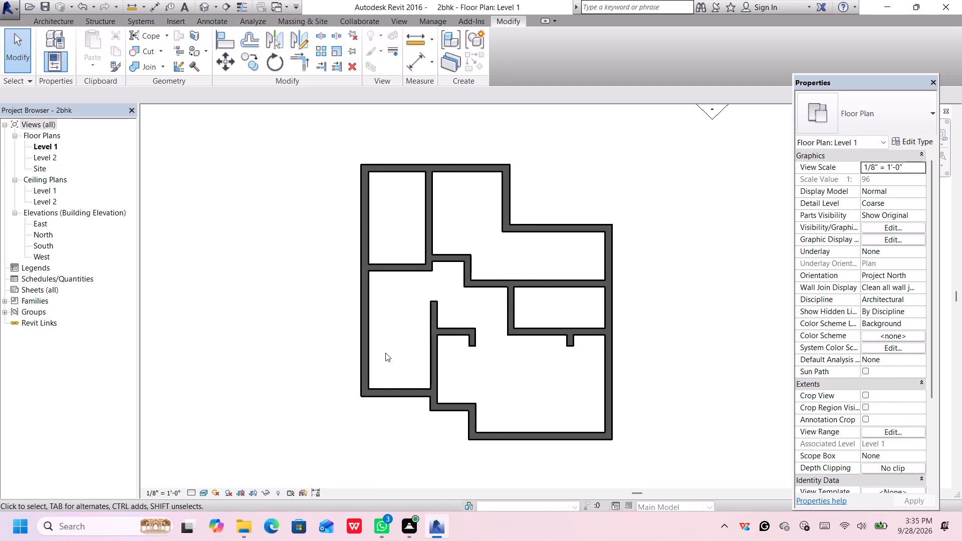
# Open the default 3D view of the house.
pyautogui.click(202, 8)
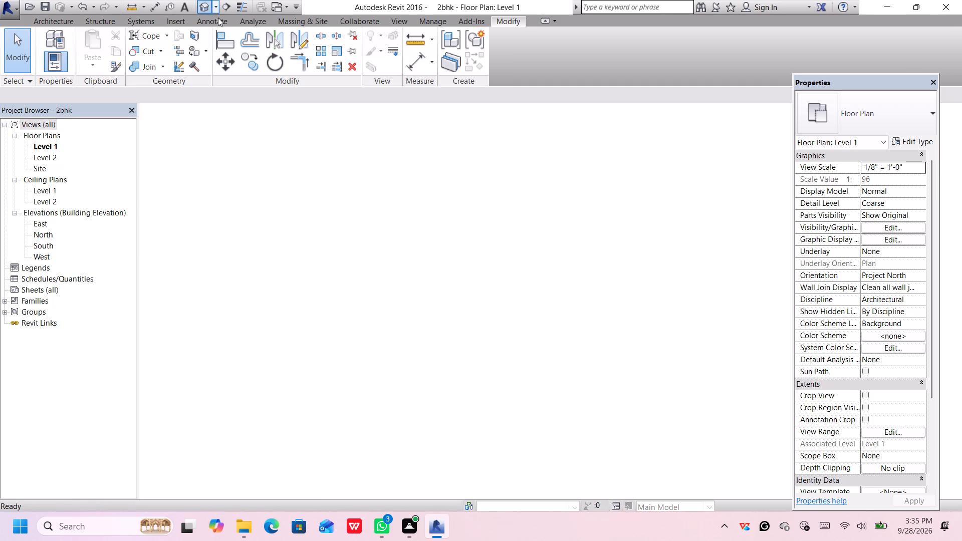
pyautogui.moveTo(564, 366); pyautogui.dragTo(535, 326, button='middle')
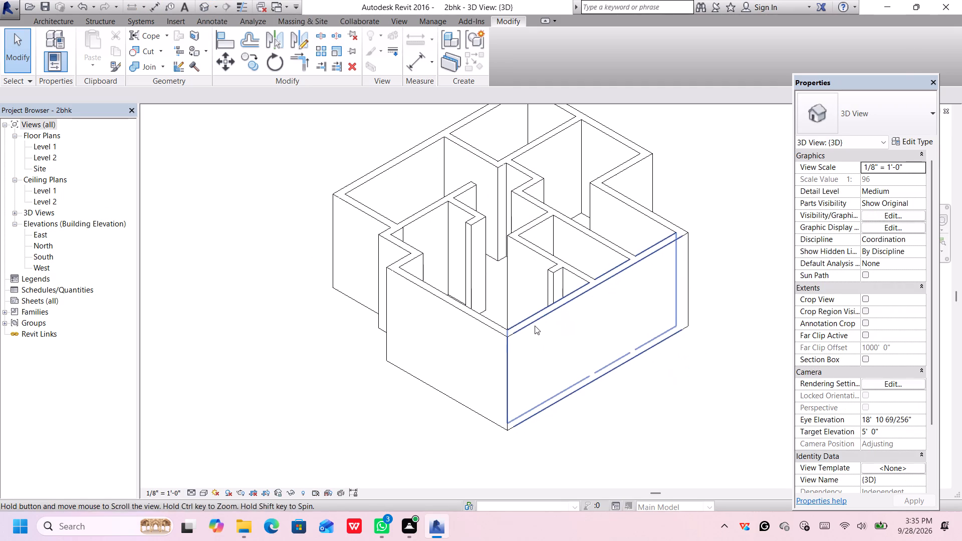
pyautogui.moveTo(535, 326); pyautogui.dragTo(536, 326, button='middle')
pyautogui.scroll(1, 609, 300)
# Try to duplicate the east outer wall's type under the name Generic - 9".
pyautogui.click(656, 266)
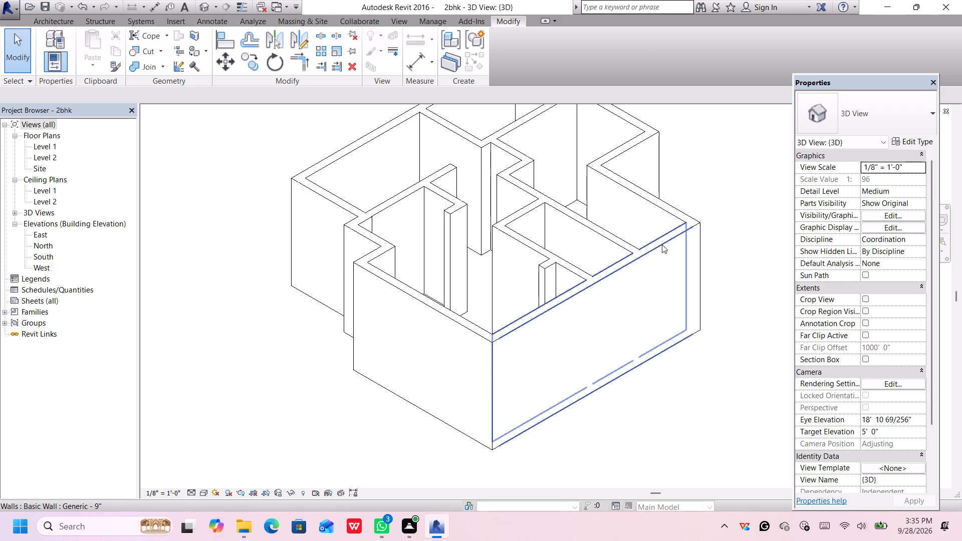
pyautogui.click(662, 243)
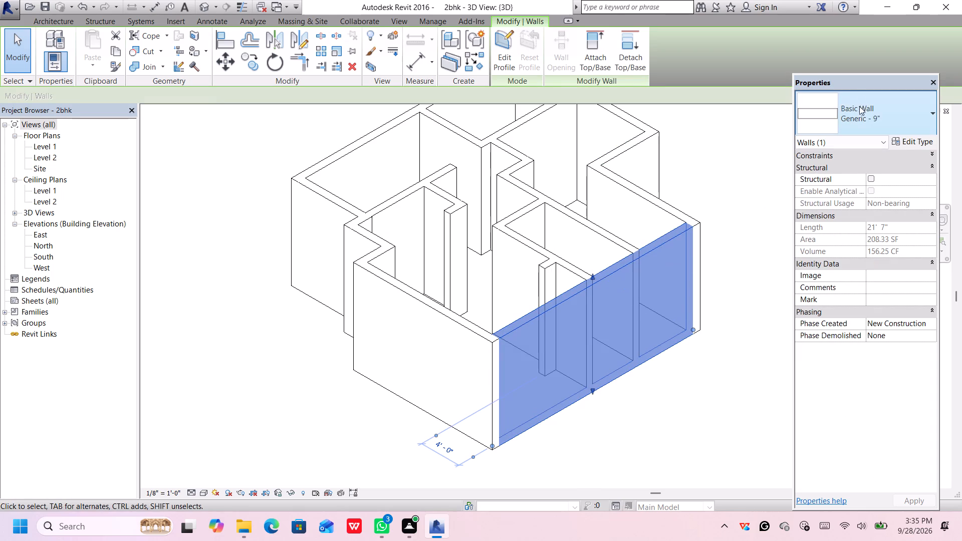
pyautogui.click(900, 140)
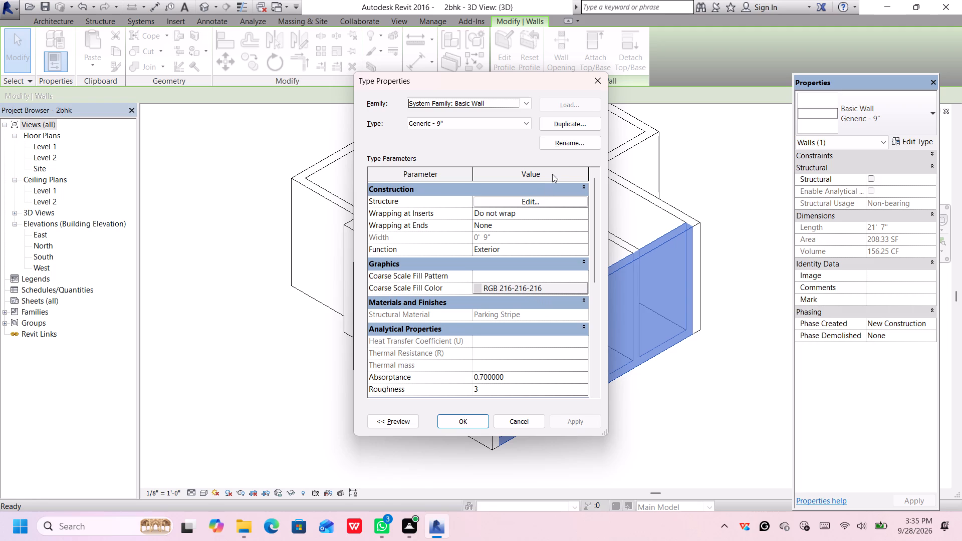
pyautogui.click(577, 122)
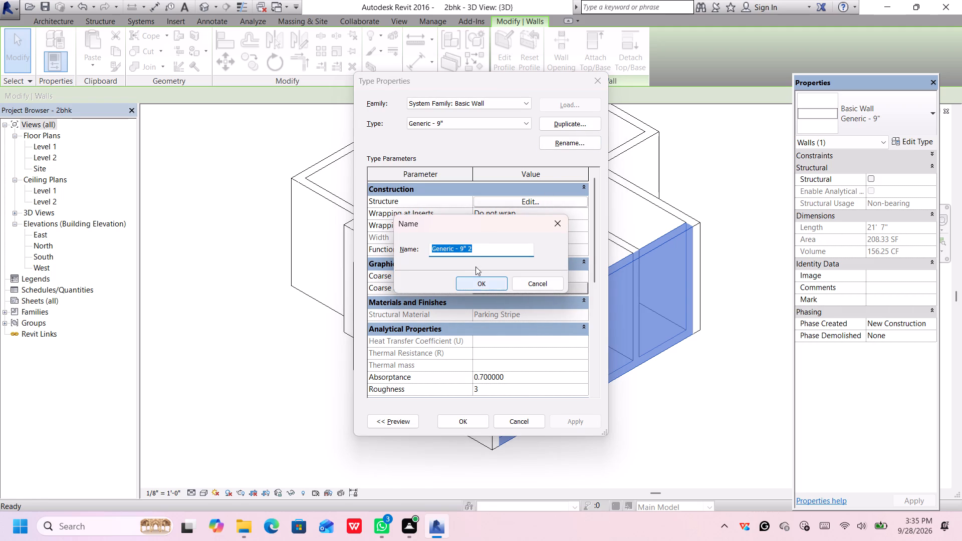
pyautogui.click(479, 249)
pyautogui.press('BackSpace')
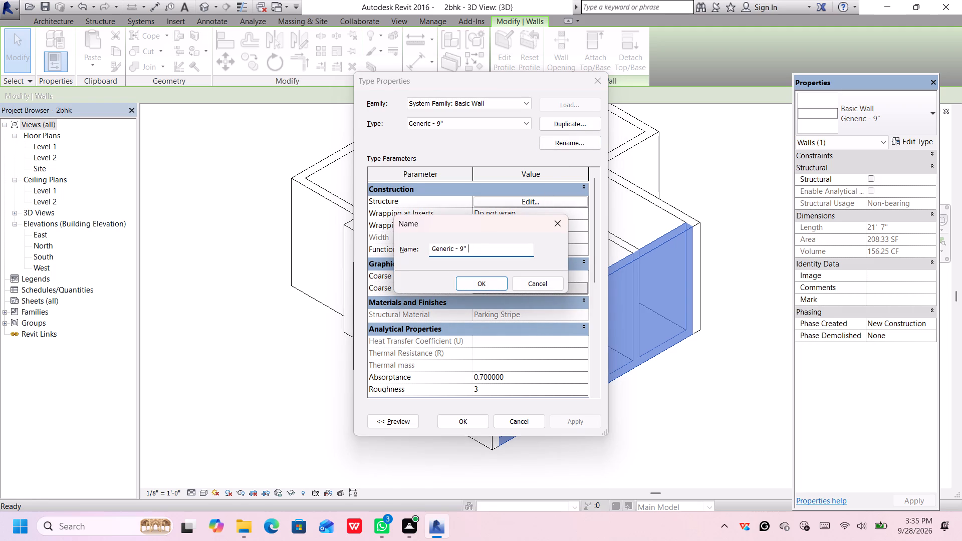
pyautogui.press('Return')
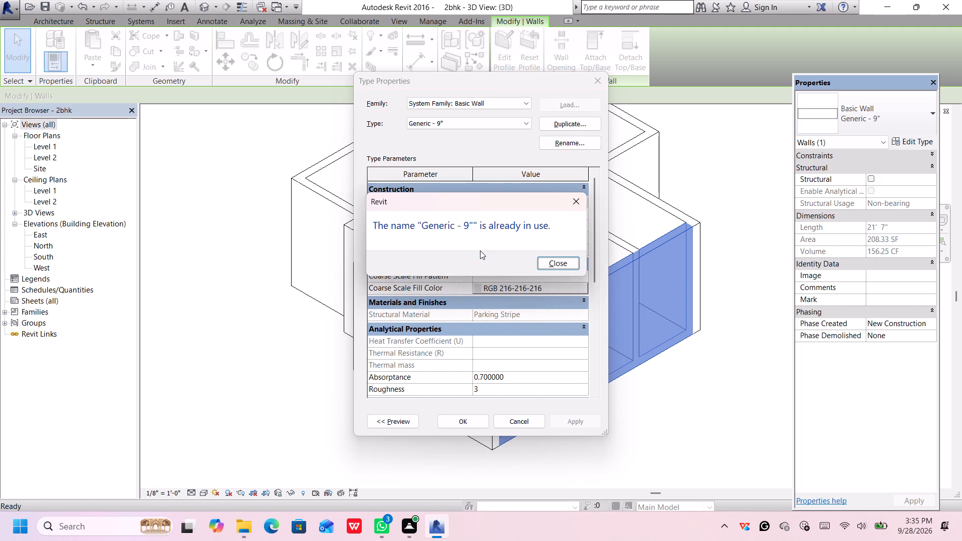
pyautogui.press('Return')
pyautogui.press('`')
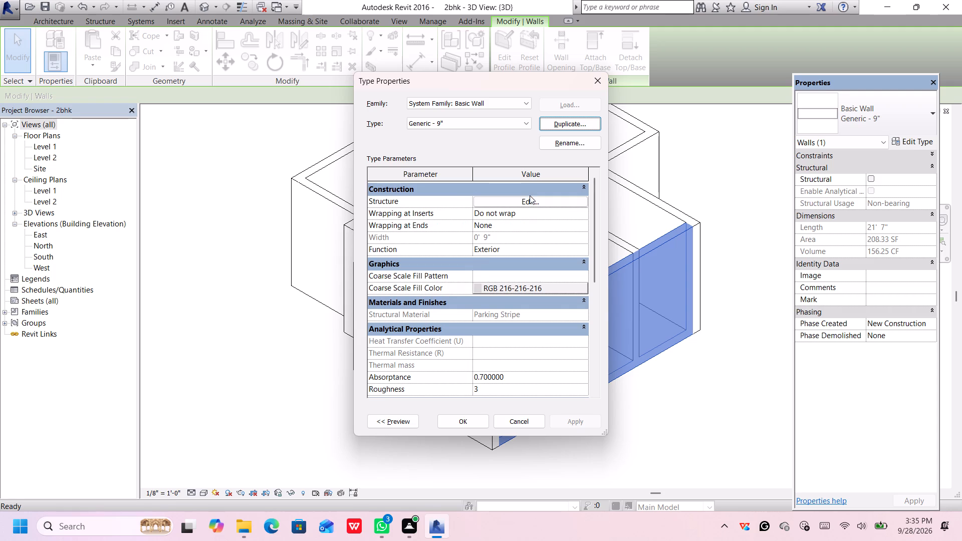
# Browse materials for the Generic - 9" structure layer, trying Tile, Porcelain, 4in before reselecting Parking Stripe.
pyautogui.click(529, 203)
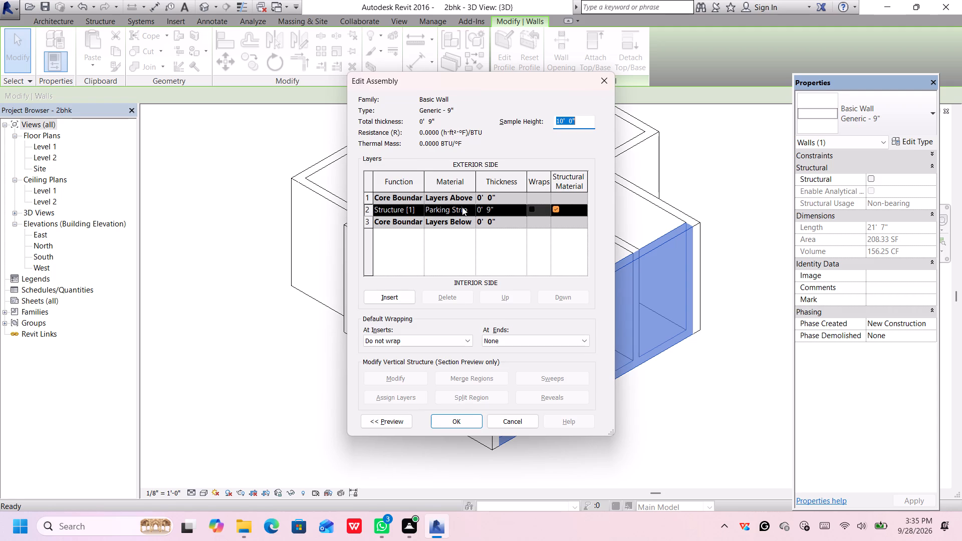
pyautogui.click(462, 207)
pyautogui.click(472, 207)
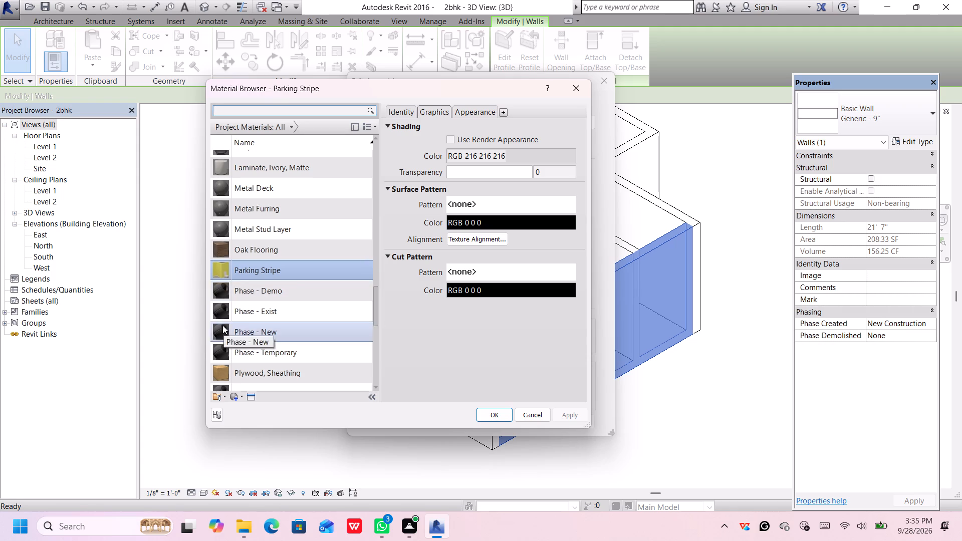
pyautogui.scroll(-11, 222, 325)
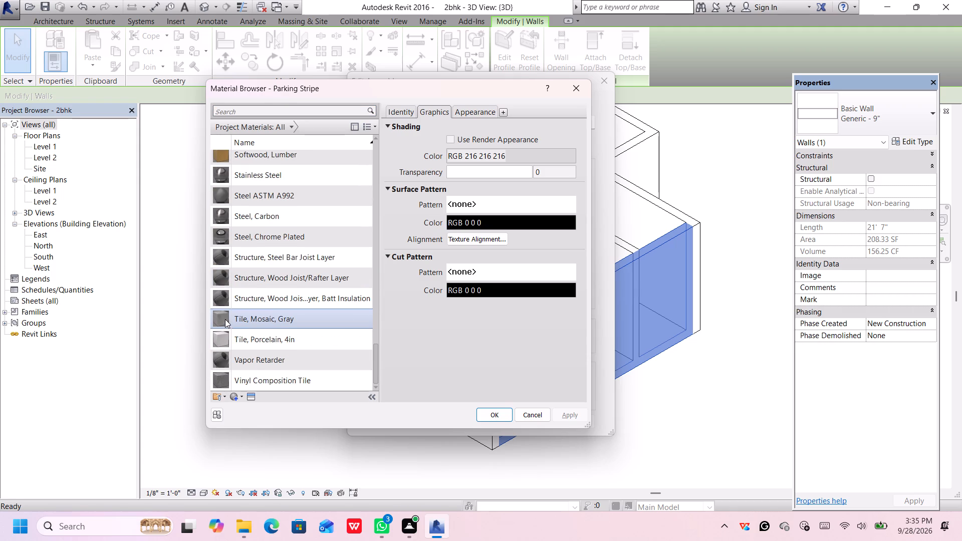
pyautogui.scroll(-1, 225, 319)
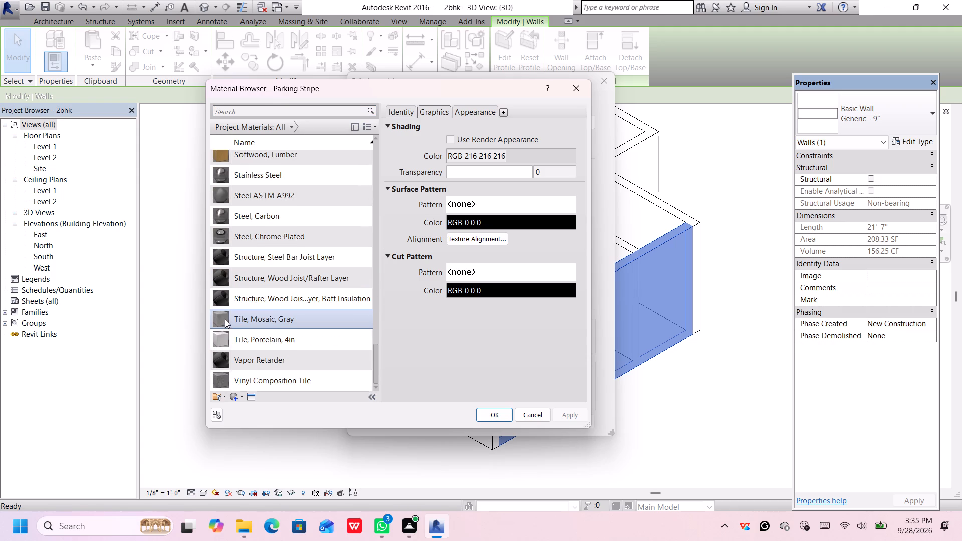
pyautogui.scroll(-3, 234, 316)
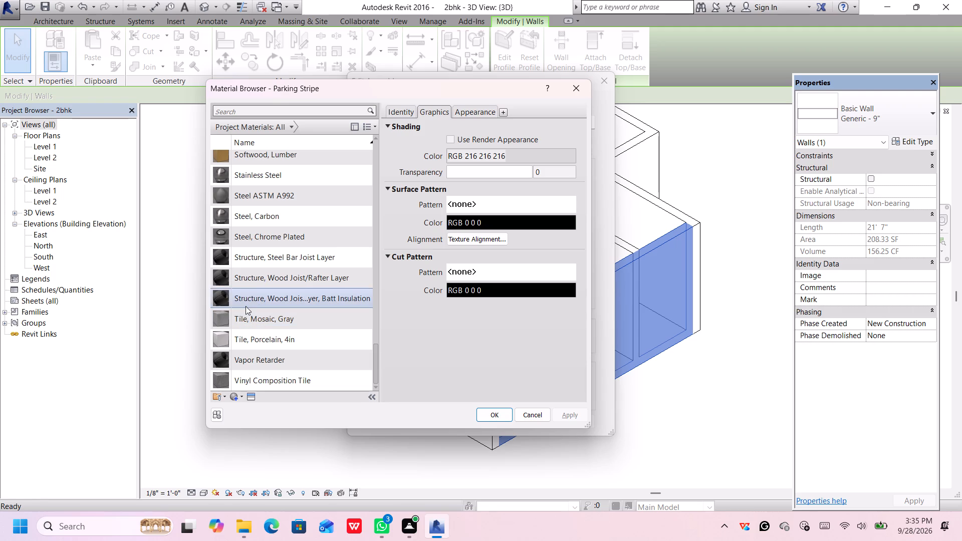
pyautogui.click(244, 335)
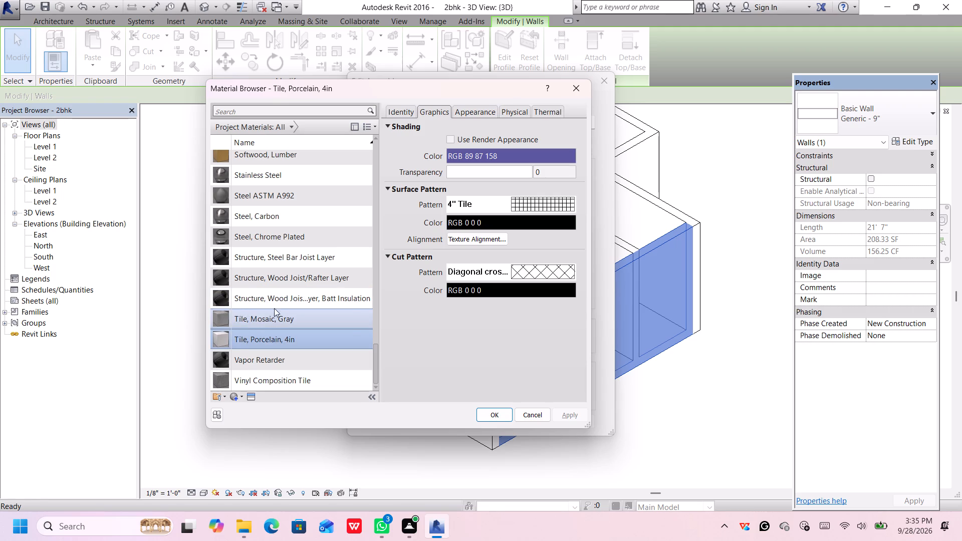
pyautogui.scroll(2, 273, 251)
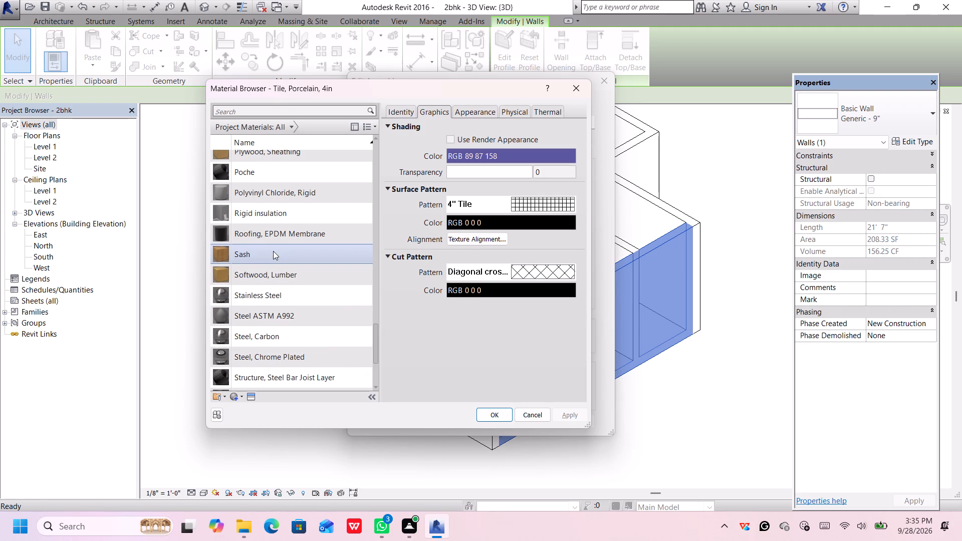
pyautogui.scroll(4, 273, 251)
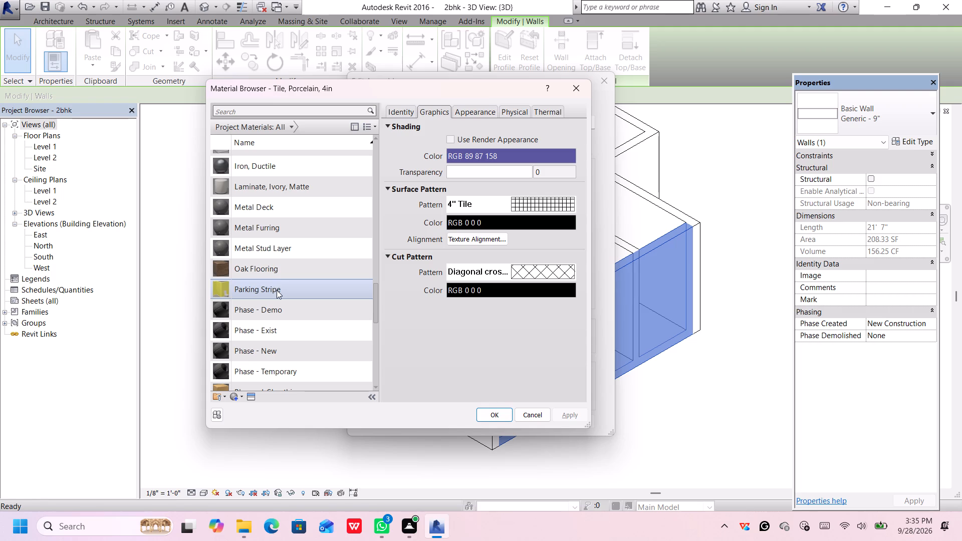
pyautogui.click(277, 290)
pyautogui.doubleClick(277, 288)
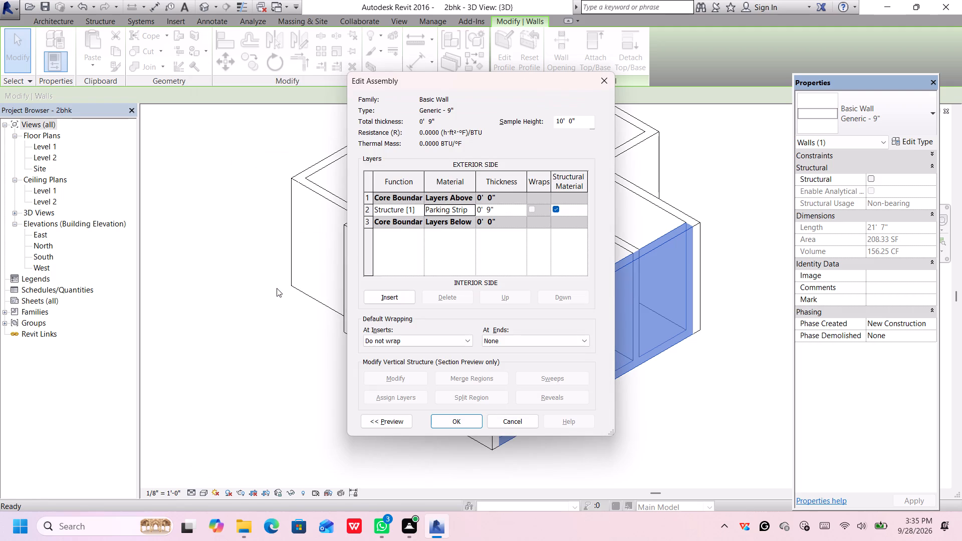
# Change the shading color of the Generic - 9" wall's Parking Stripe material to RGB 205-205-205.
pyautogui.click(433, 211)
pyautogui.click(472, 208)
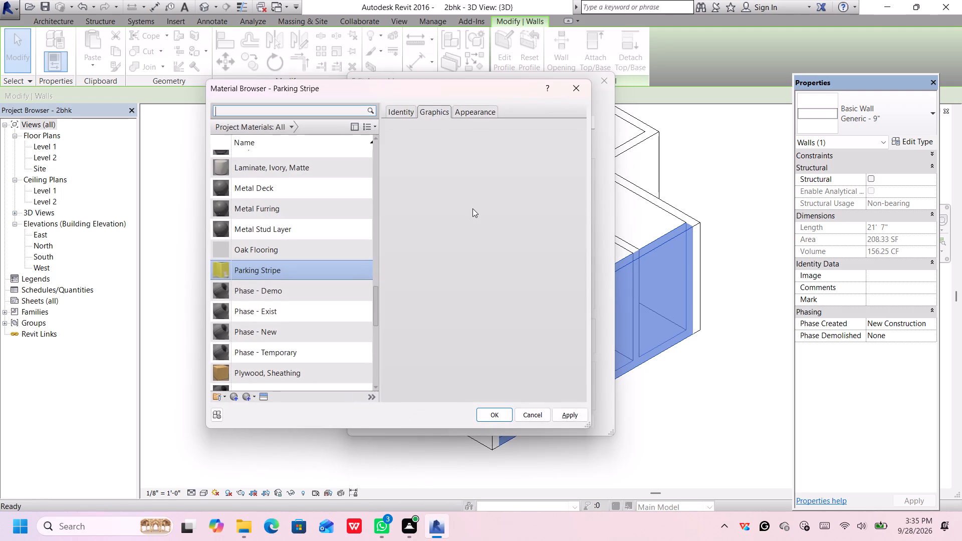
pyautogui.click(510, 155)
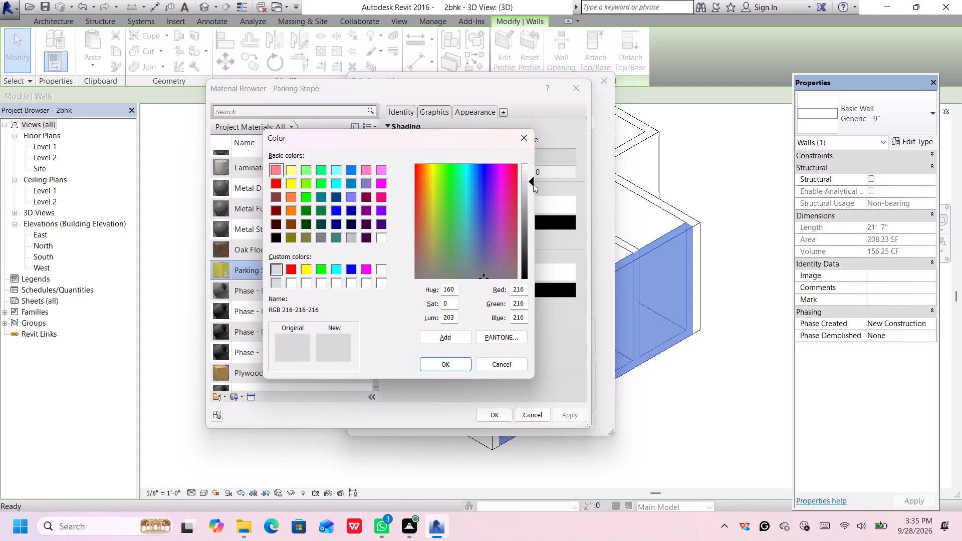
pyautogui.moveTo(532, 181); pyautogui.dragTo(532, 186)
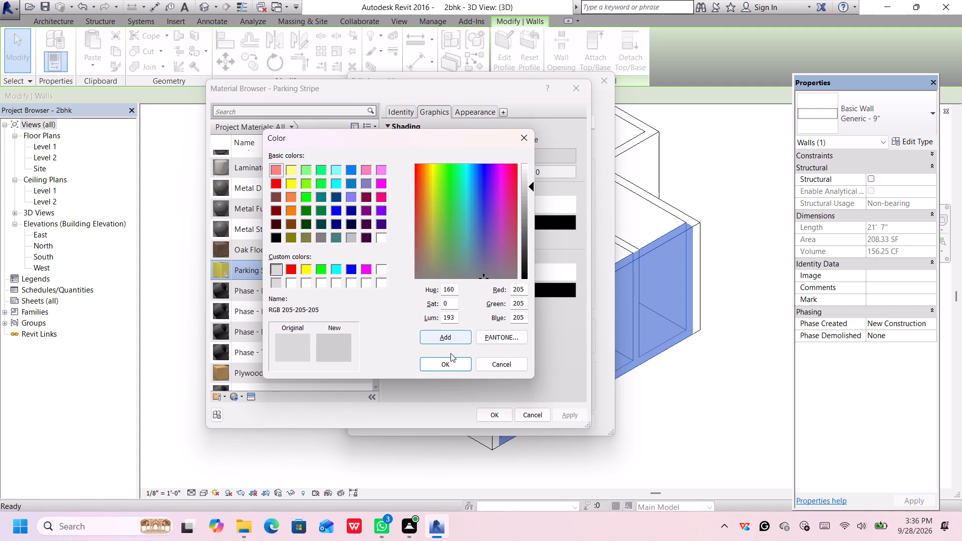
pyautogui.click(449, 361)
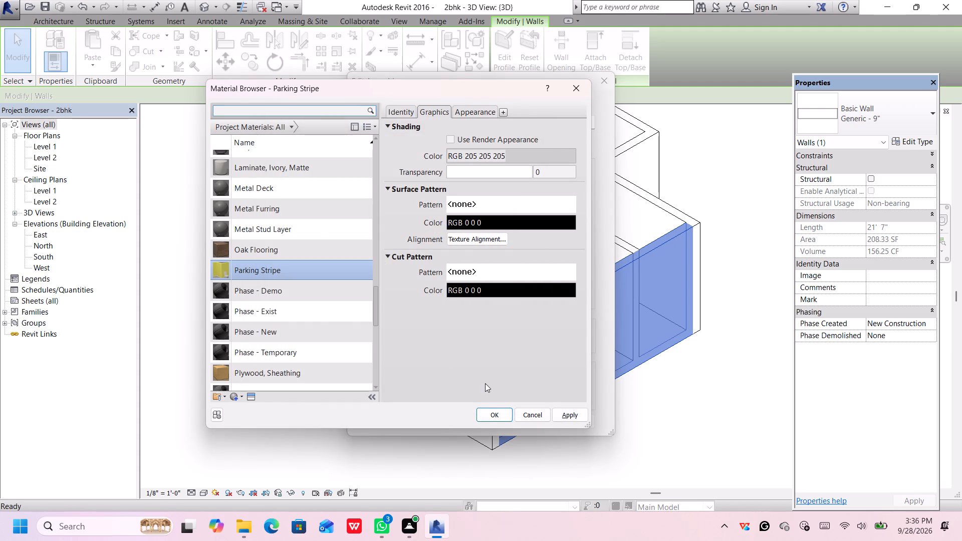
pyautogui.click(564, 413)
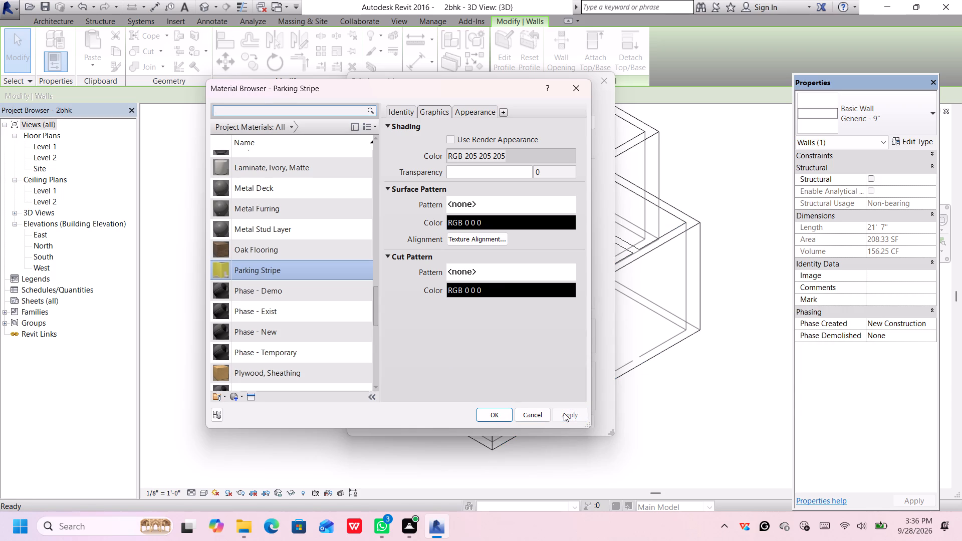
pyautogui.click(564, 413)
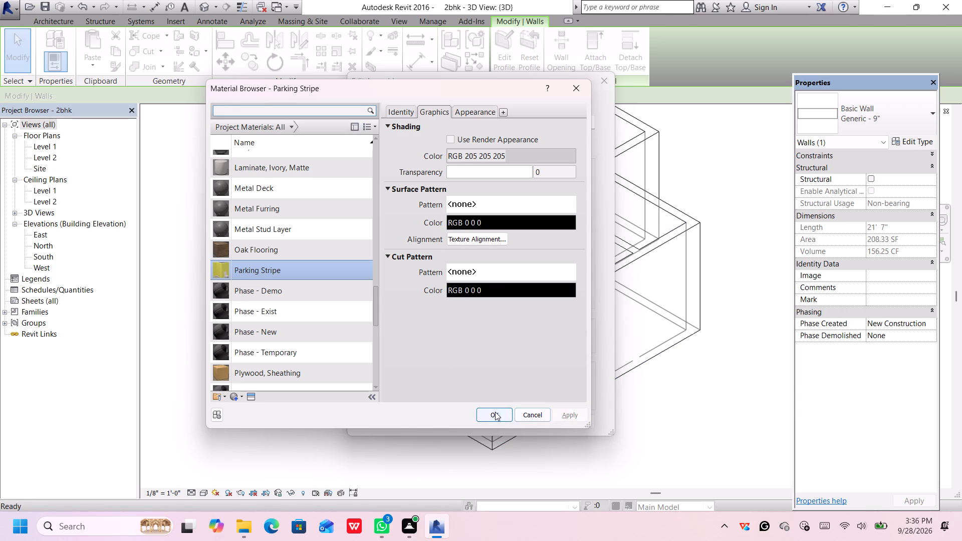
pyautogui.click(495, 412)
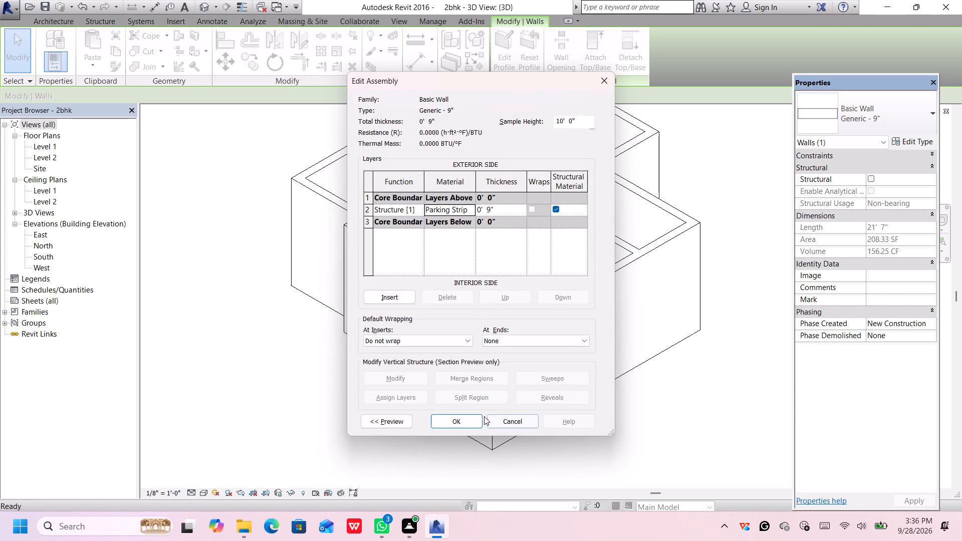
pyautogui.click(463, 420)
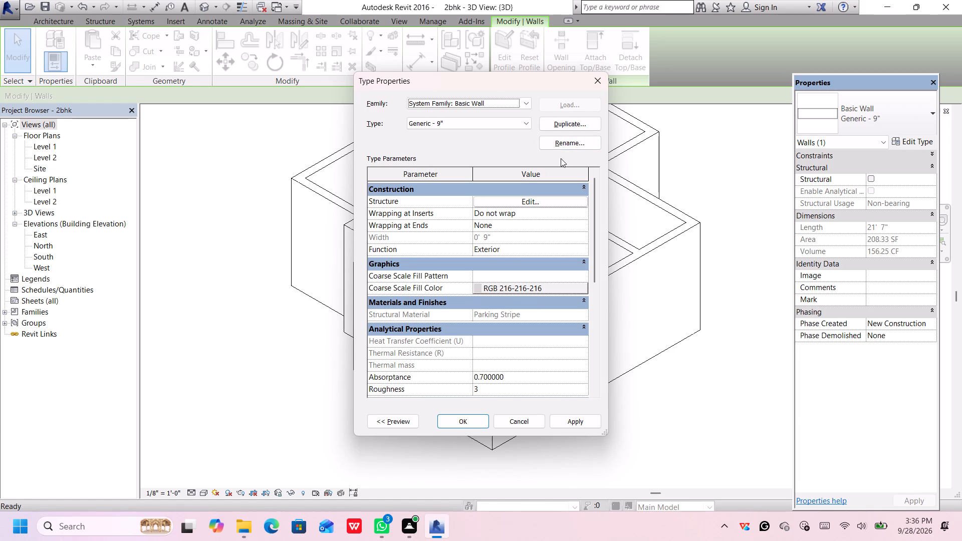
pyautogui.scroll(-2, 486, 332)
pyautogui.scroll(4, 486, 329)
pyautogui.click(466, 420)
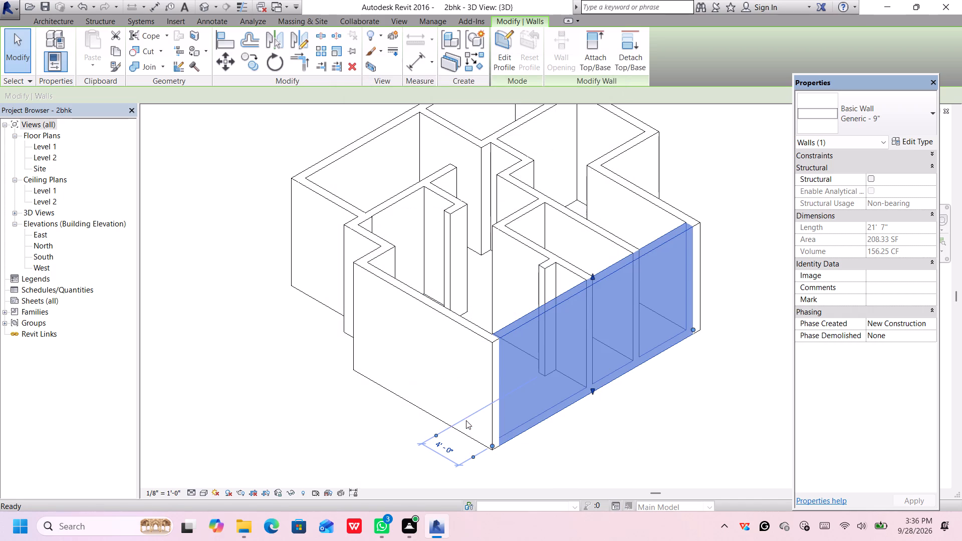
# Enable the Structural property for the east outer wall.
pyautogui.click(472, 388)
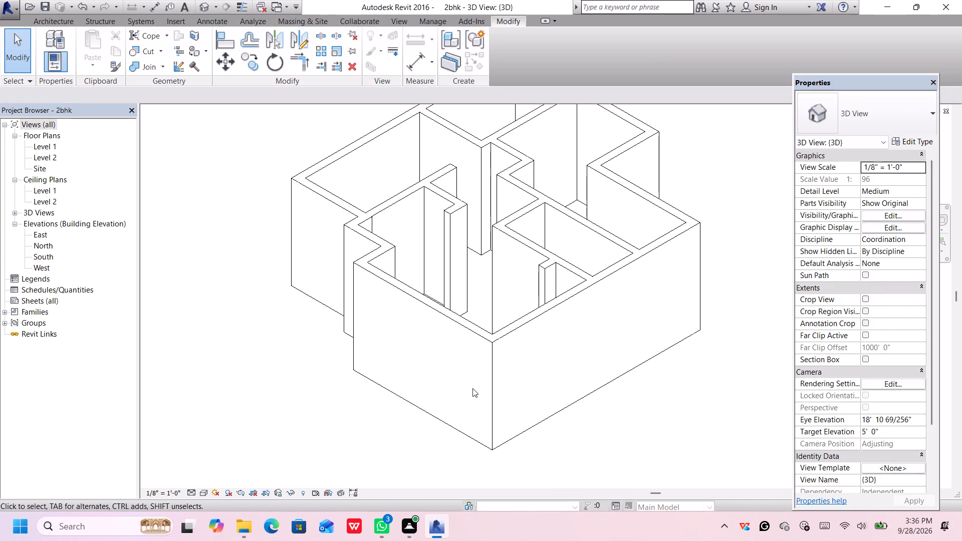
pyautogui.click(511, 355)
pyautogui.click(517, 328)
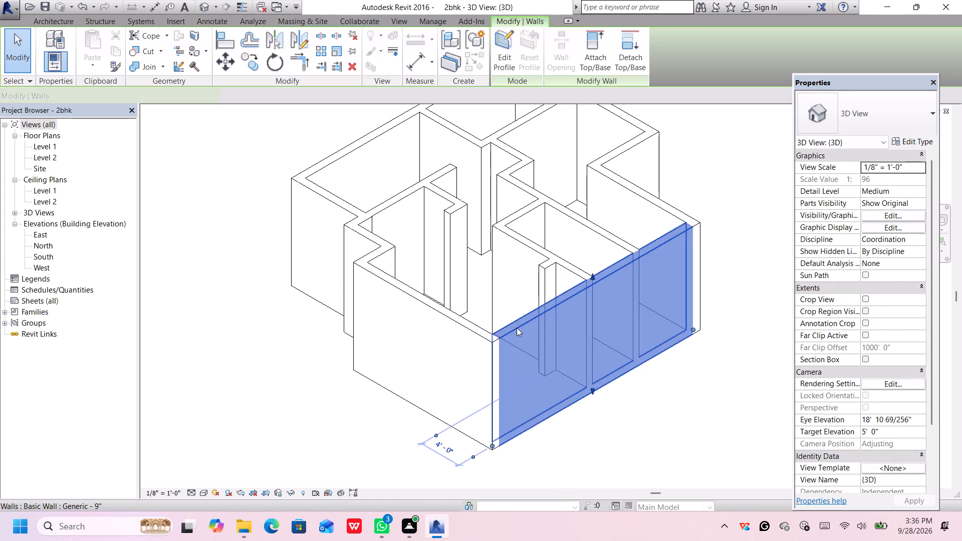
pyautogui.rightClick(517, 328)
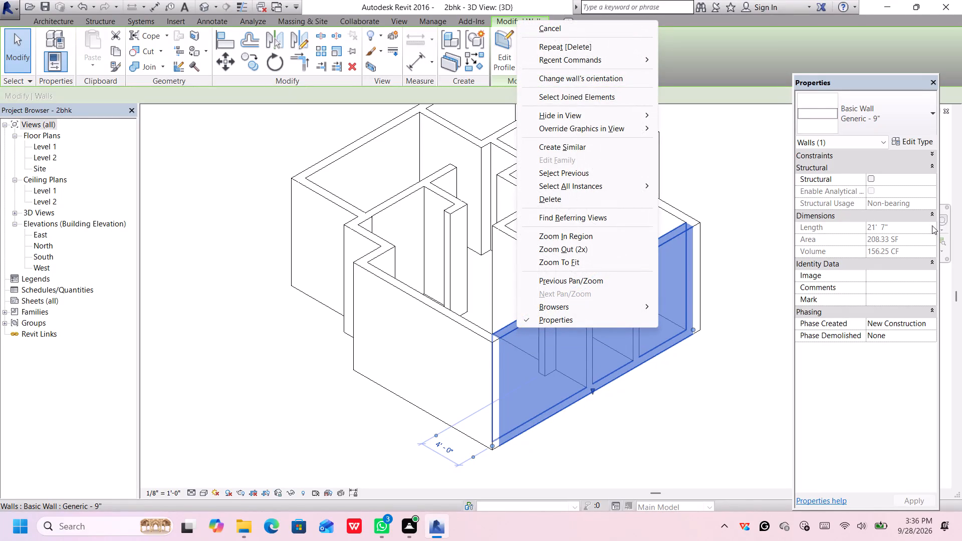
pyautogui.click(888, 193)
pyautogui.click(874, 181)
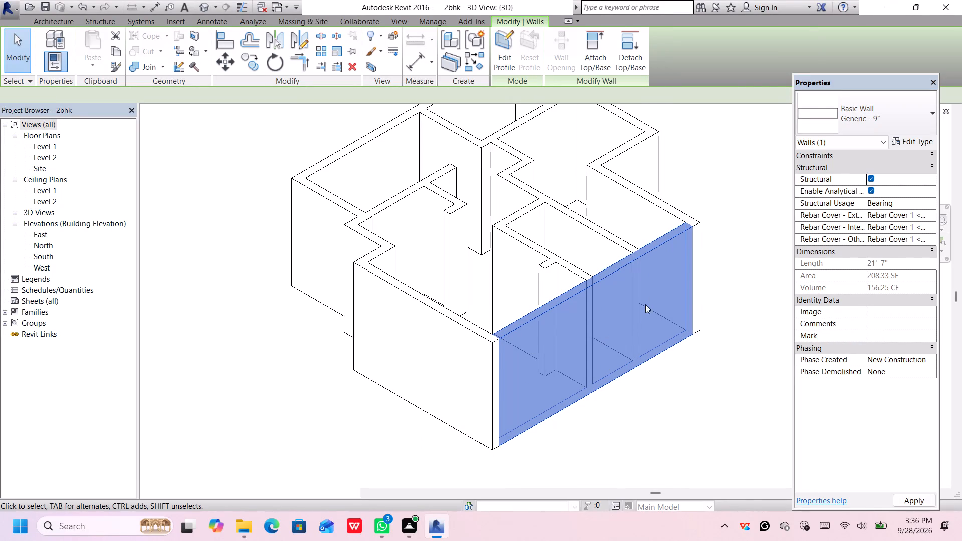
# Set the Generic - 9" wall type's default wrapping to Exterior at both inserts and ends.
pyautogui.click(910, 140)
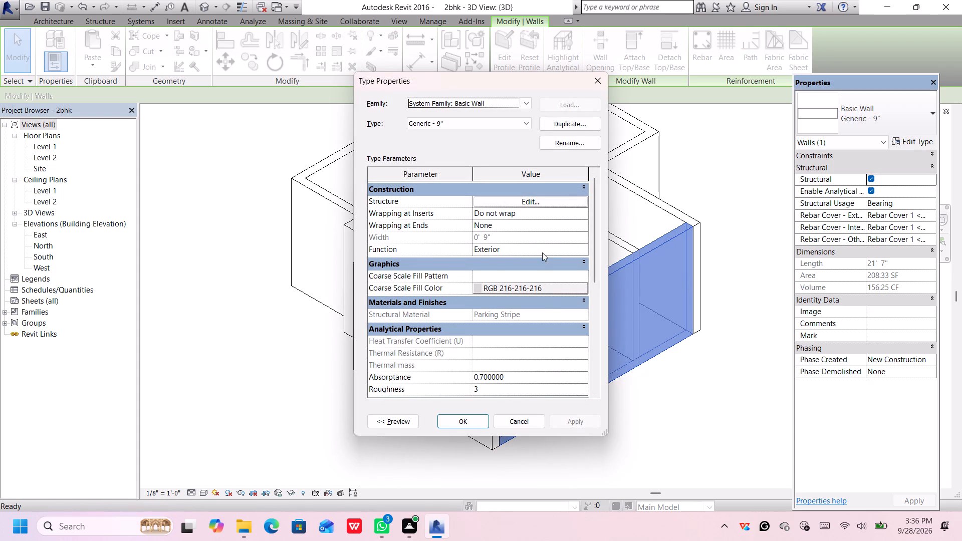
pyautogui.click(541, 289)
pyautogui.click(529, 365)
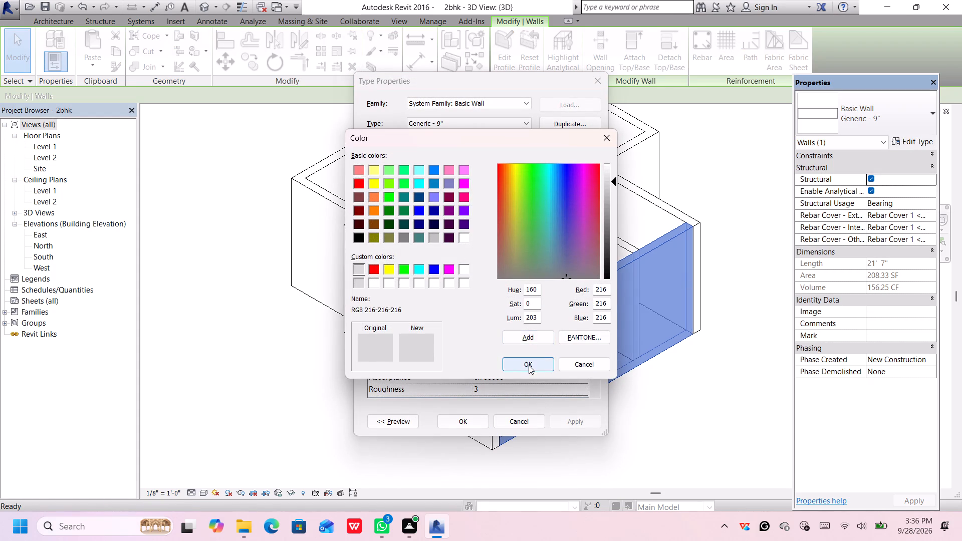
pyautogui.click(553, 202)
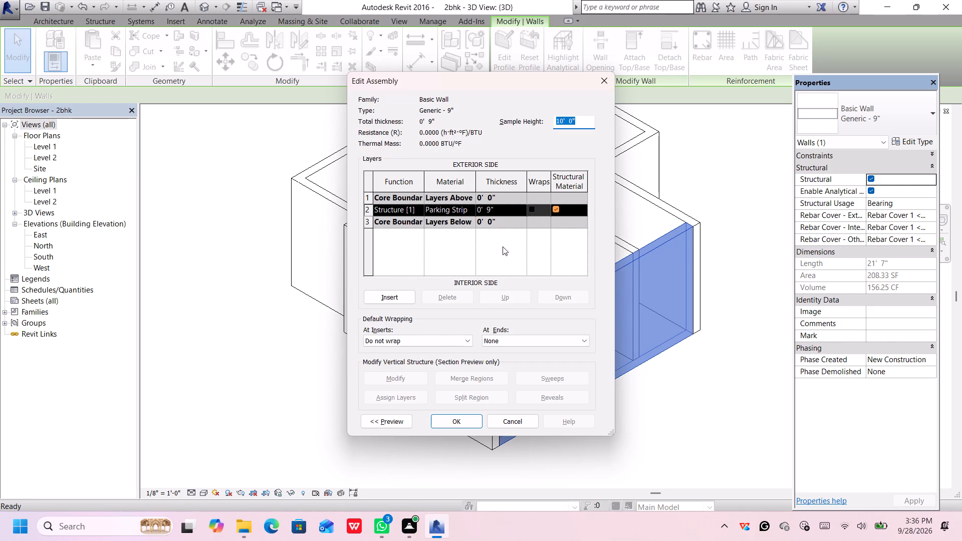
pyautogui.click(434, 345)
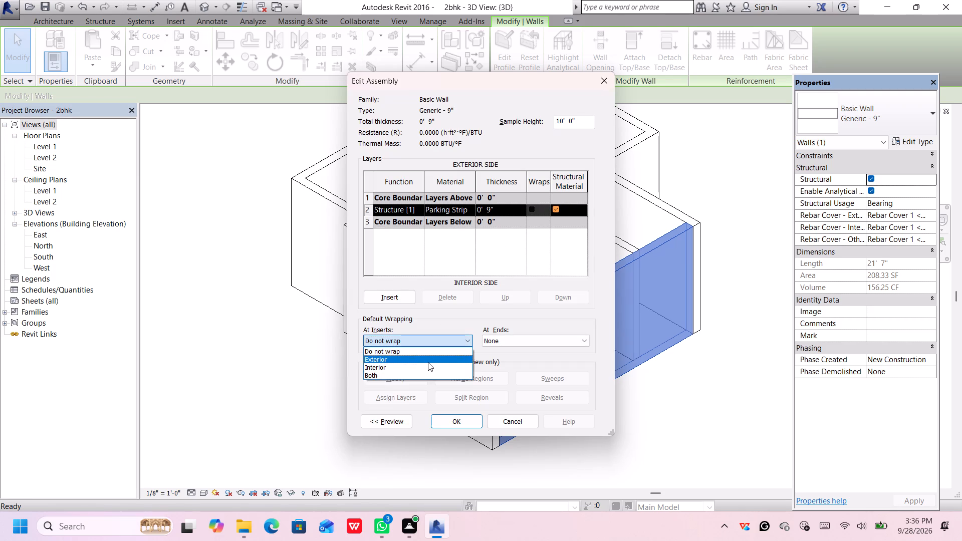
pyautogui.click(428, 362)
pyautogui.click(512, 338)
pyautogui.click(510, 357)
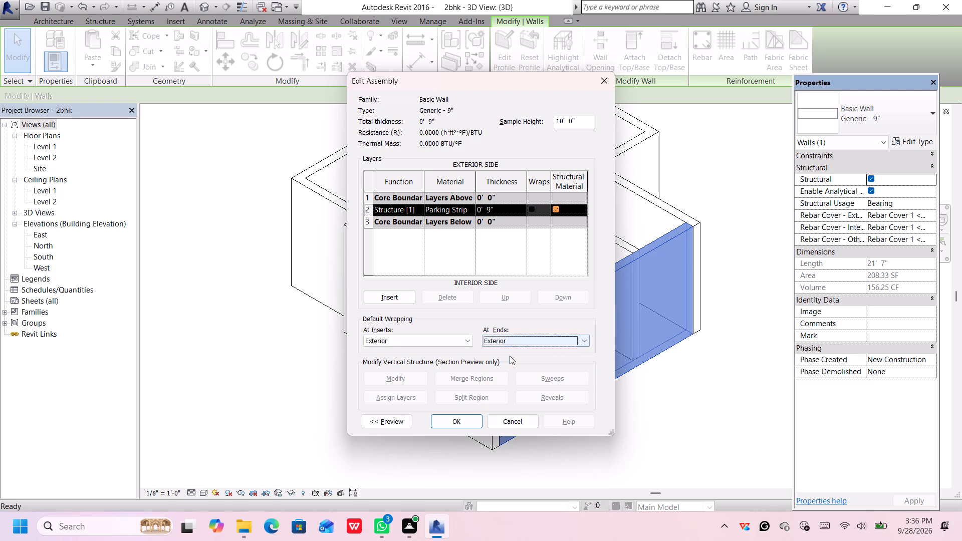
pyautogui.click(451, 421)
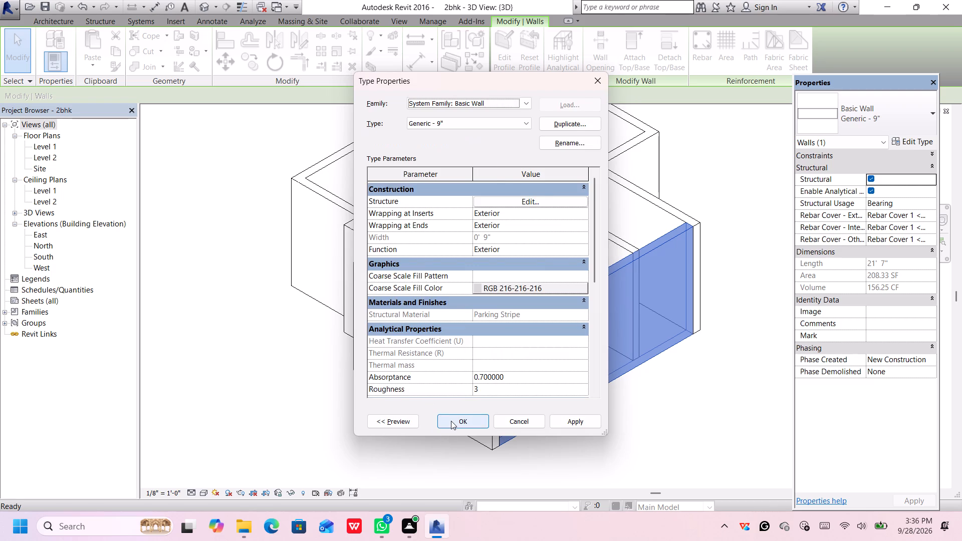
pyautogui.click(451, 421)
# Switch the 3D view's visual style to Realistic.
pyautogui.click(532, 380)
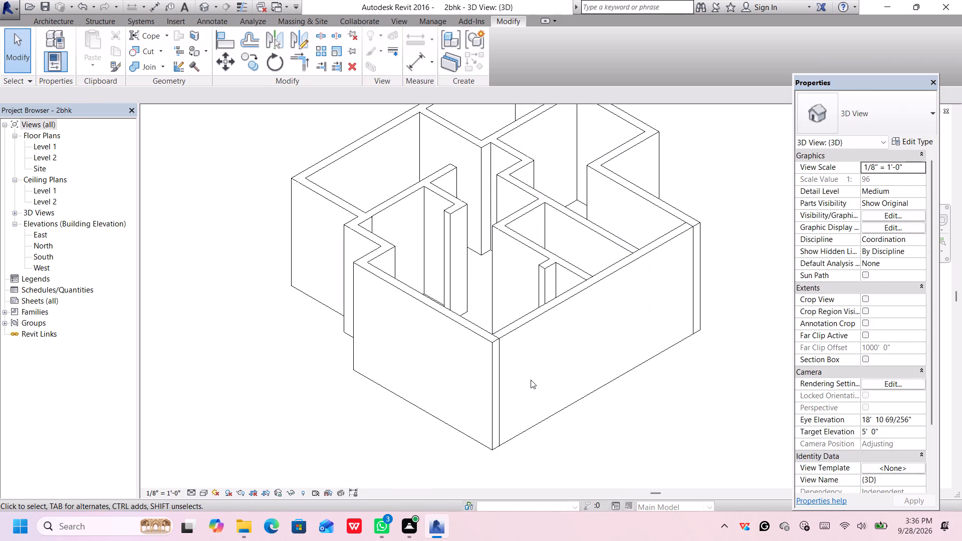
pyautogui.click(531, 380)
pyautogui.click(539, 337)
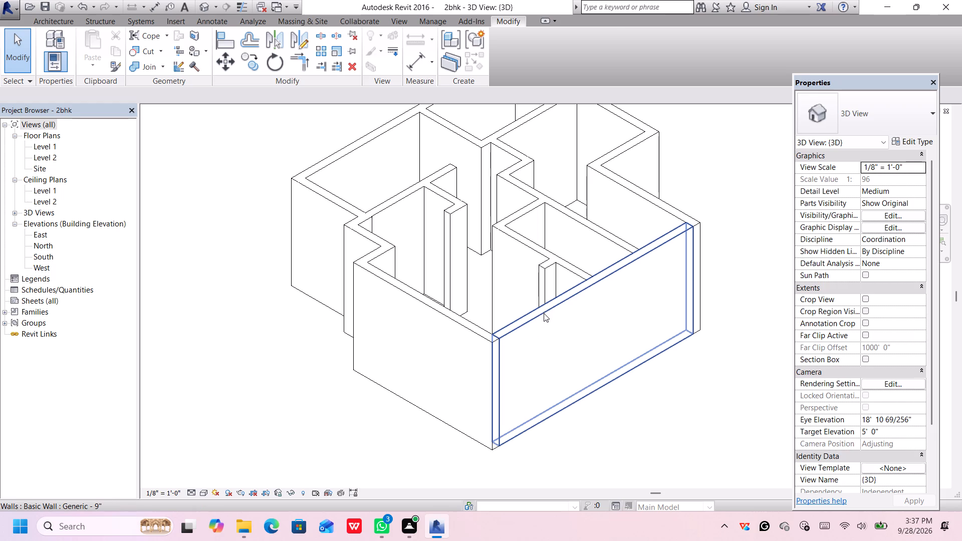
pyautogui.click(544, 313)
pyautogui.click(469, 357)
pyautogui.click(469, 357)
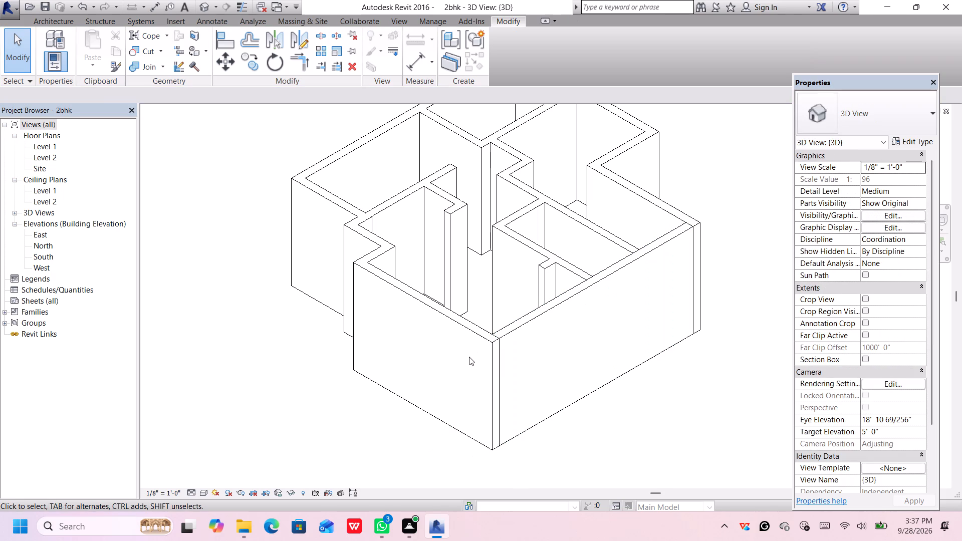
pyautogui.click(489, 347)
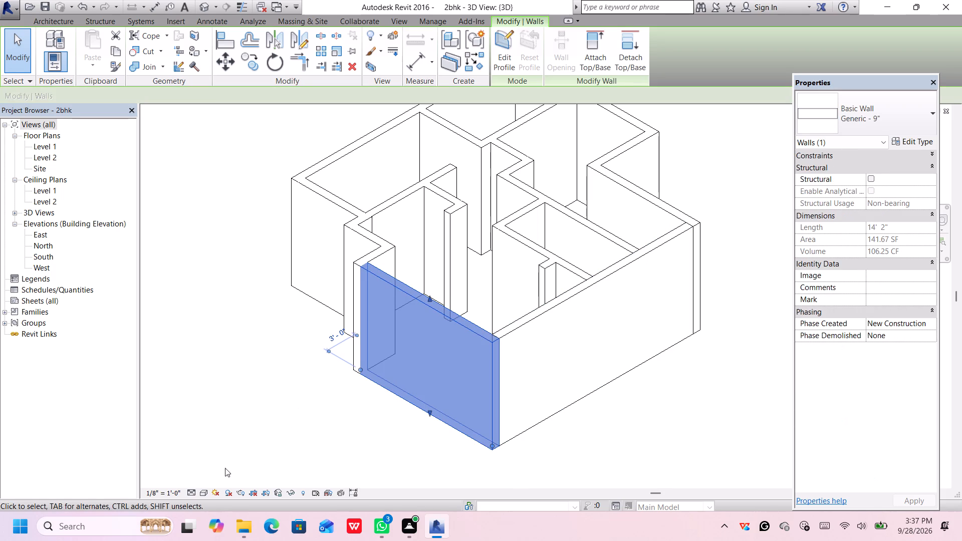
pyautogui.click(205, 493)
pyautogui.click(208, 467)
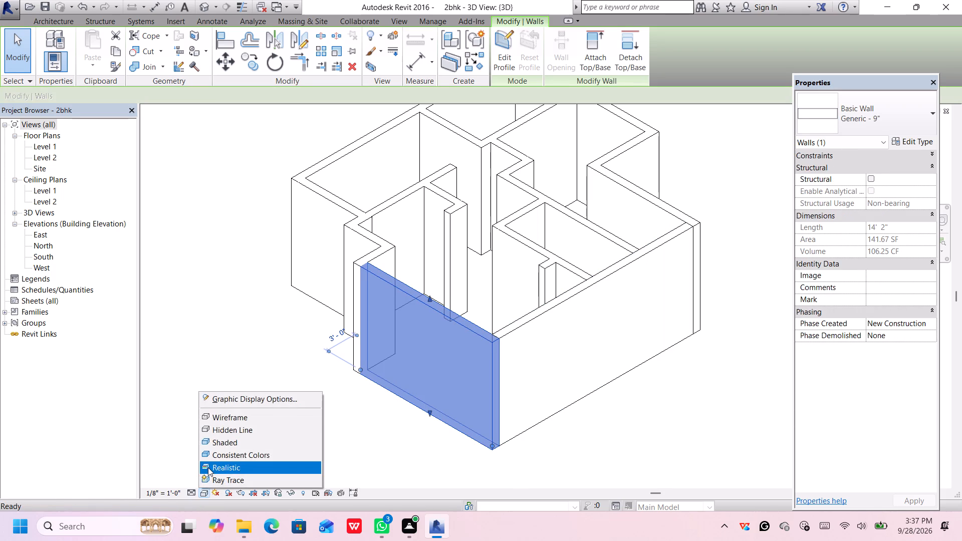
pyautogui.scroll(-1, 478, 354)
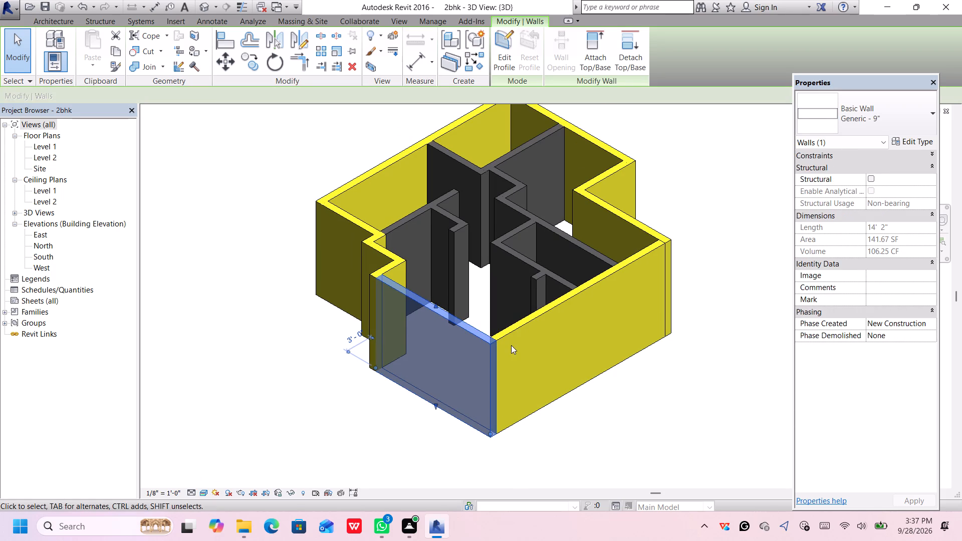
# Set the coarse scale fill color of the east outer wall's Generic - 9" type to RGB 208-208-208.
pyautogui.click(531, 342)
pyautogui.click(554, 341)
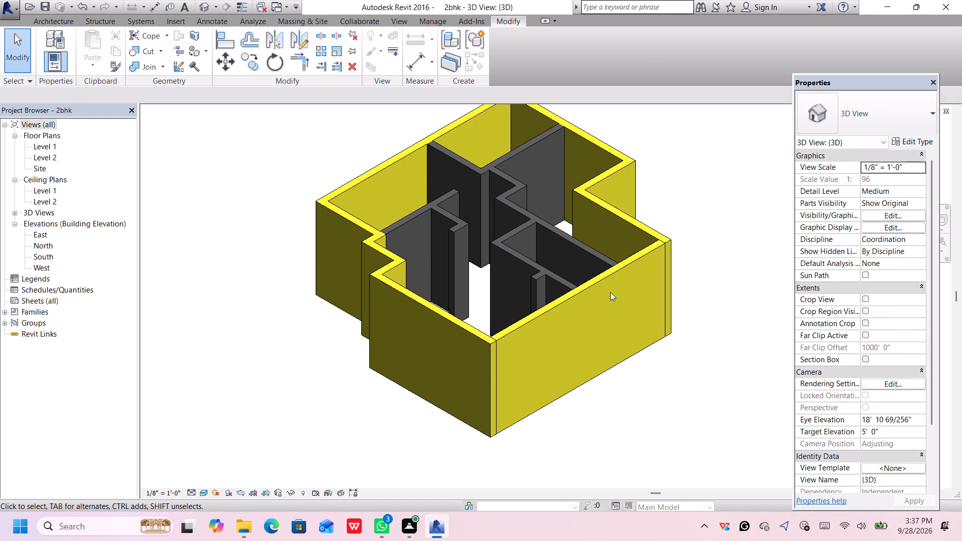
pyautogui.click(610, 292)
pyautogui.click(642, 288)
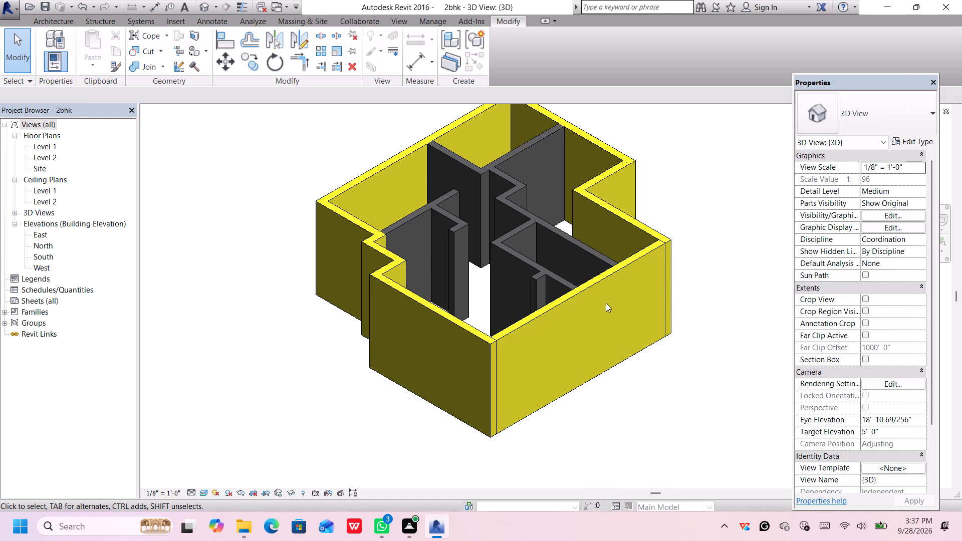
pyautogui.click(606, 303)
pyautogui.click(627, 257)
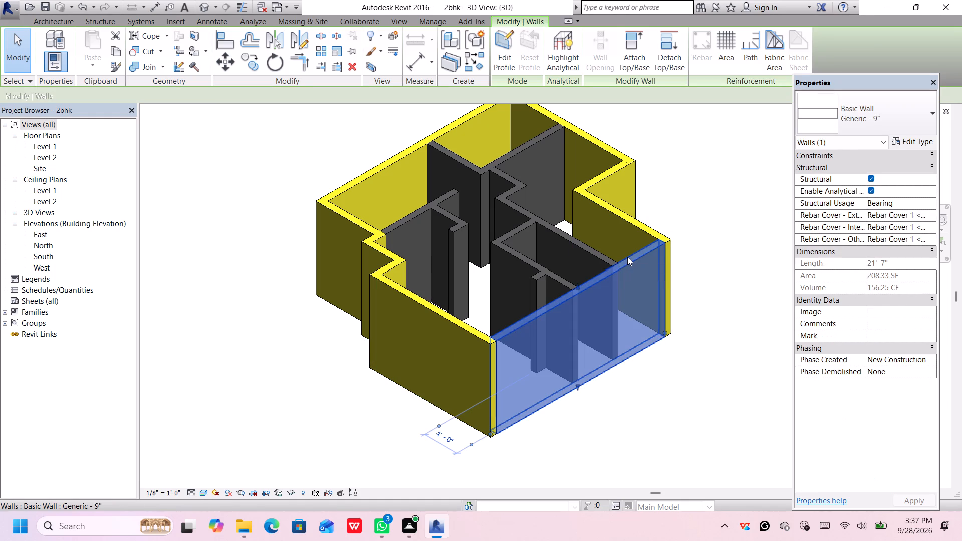
pyautogui.click(915, 139)
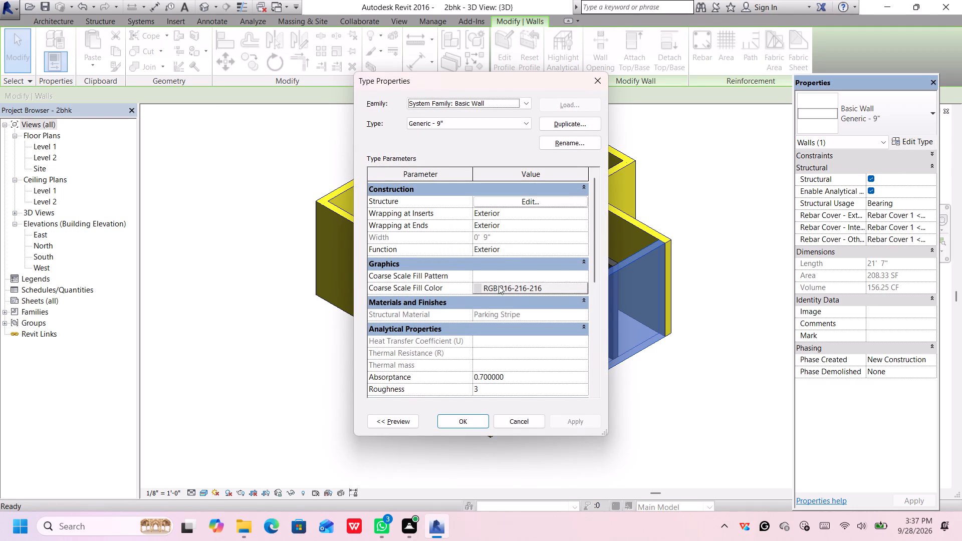
pyautogui.click(499, 288)
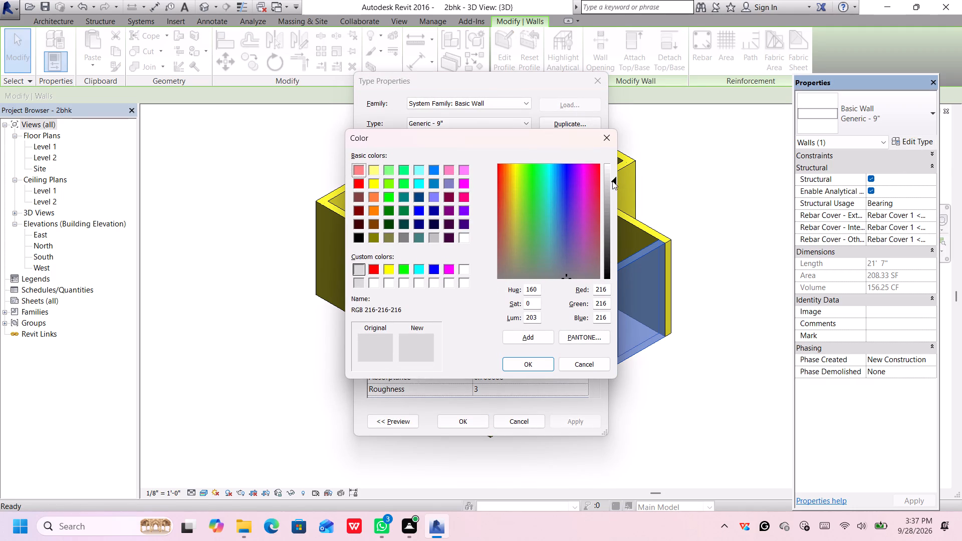
pyautogui.click(612, 181)
pyautogui.click(540, 362)
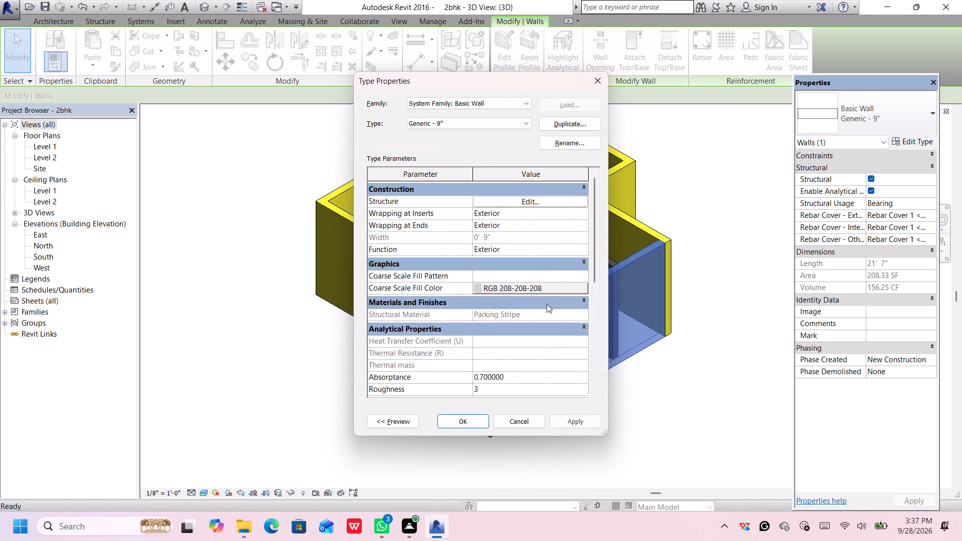
# Change the shading color of the Generic - 9" structure layer's Parking Stripe material to the saved custom grey, RGB 216-216-216.
pyautogui.click(573, 201)
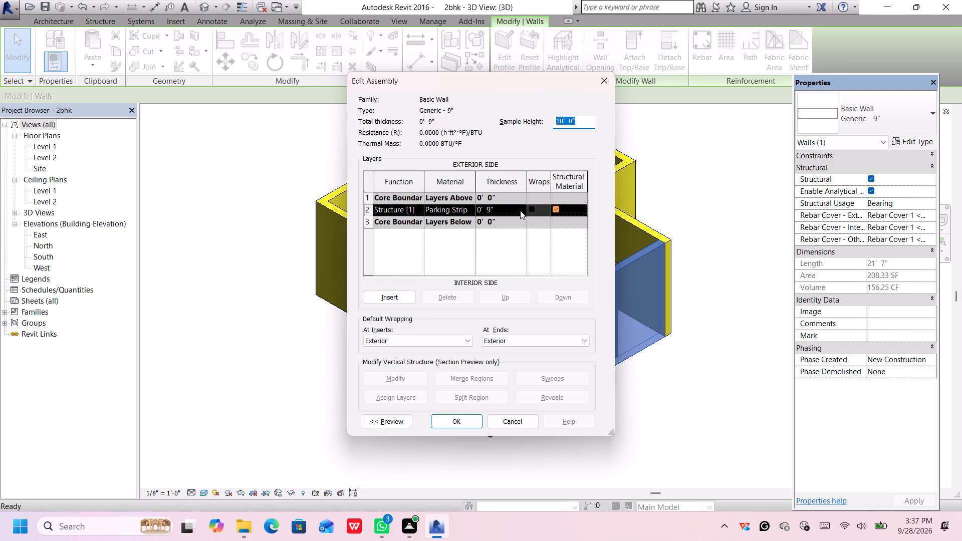
pyautogui.click(460, 213)
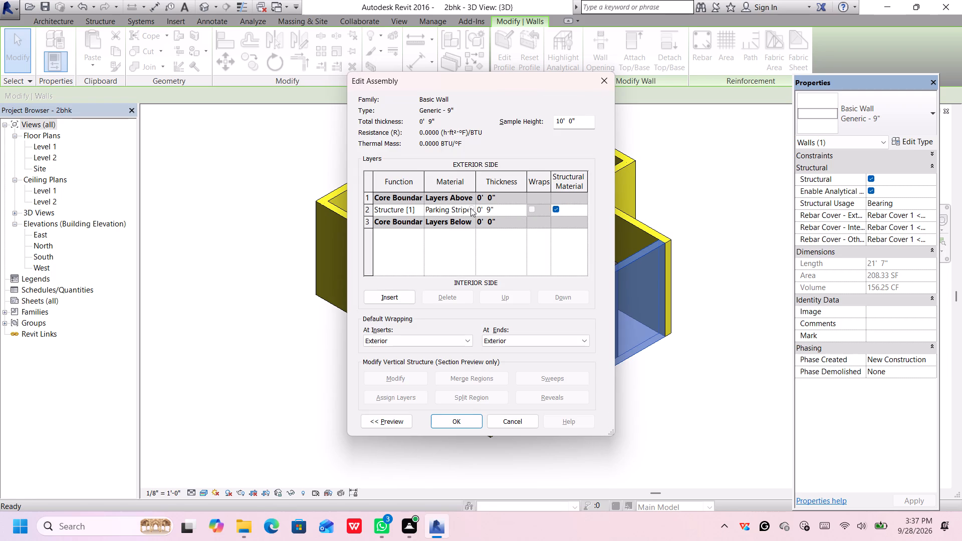
pyautogui.click(470, 208)
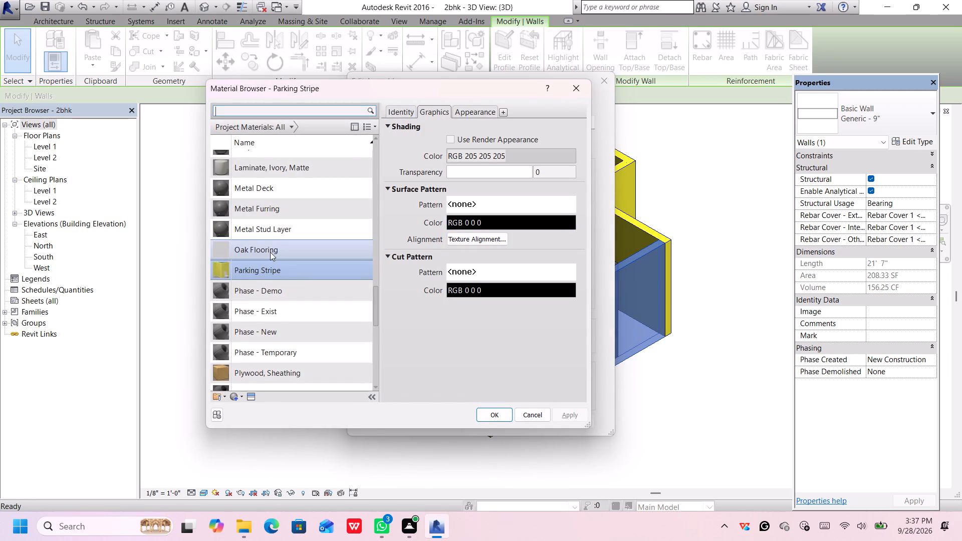
pyautogui.click(506, 150)
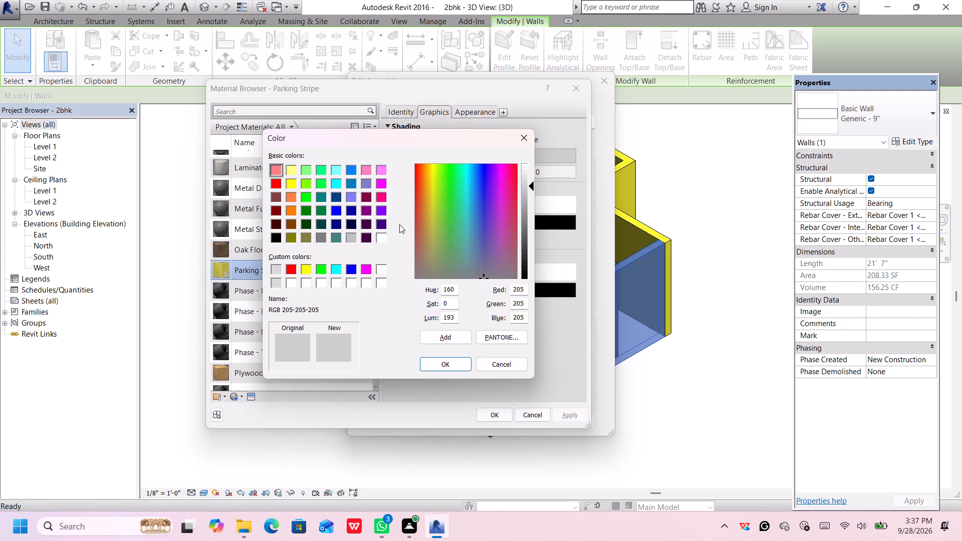
pyautogui.click(275, 269)
pyautogui.click(275, 279)
pyautogui.click(432, 364)
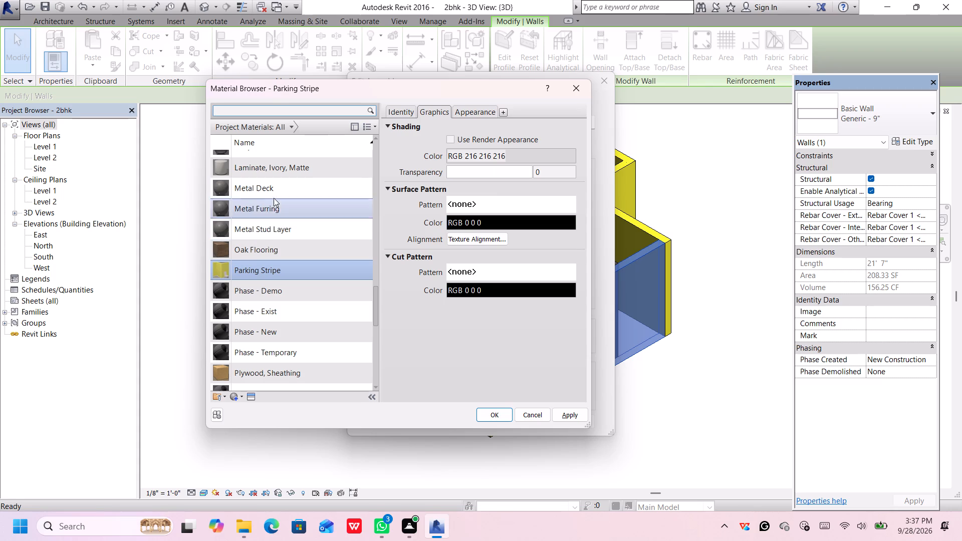
pyautogui.scroll(3, 283, 186)
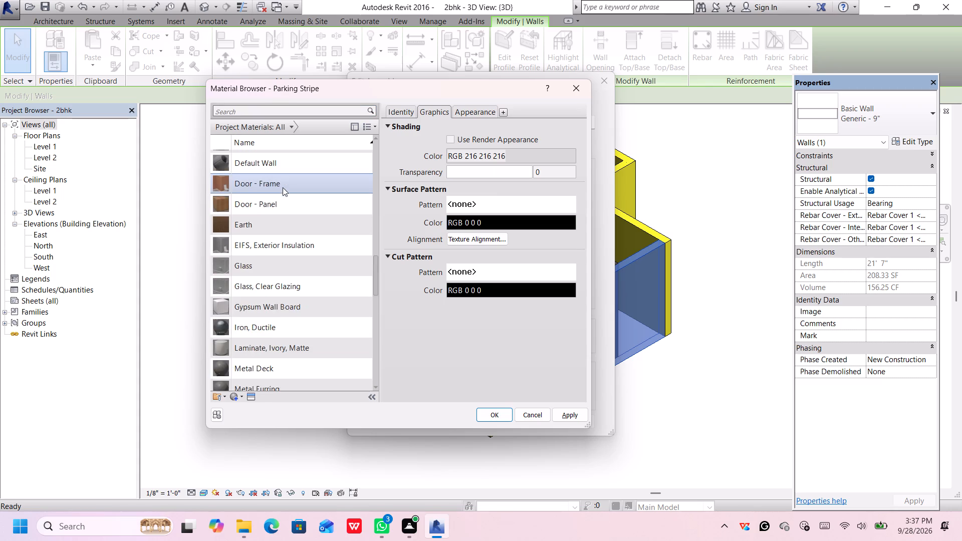
pyautogui.scroll(11, 283, 191)
pyautogui.scroll(3, 355, 239)
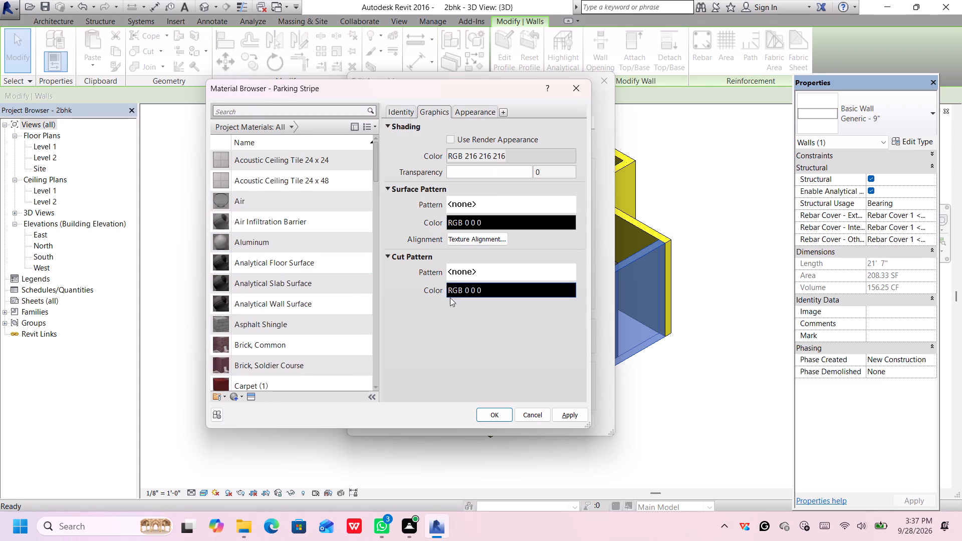
pyautogui.click(570, 413)
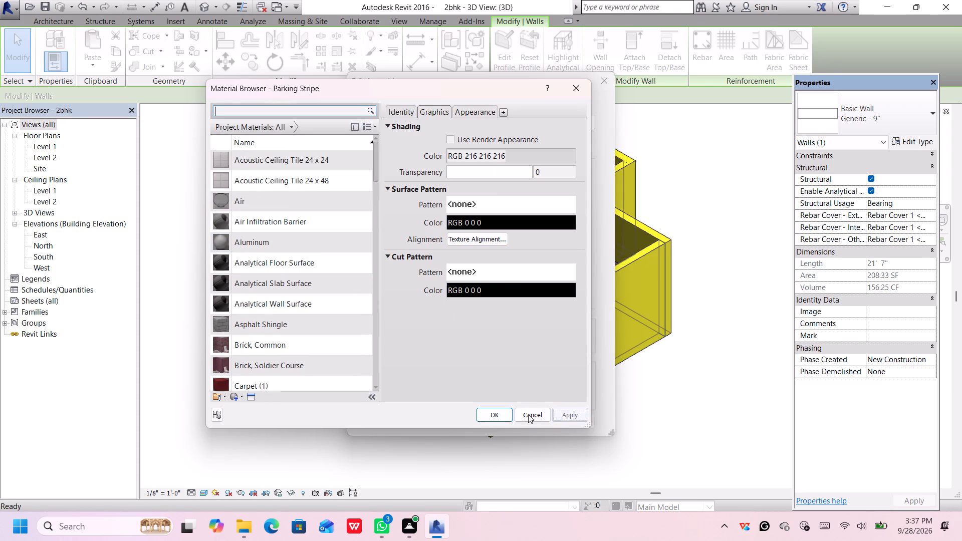
pyautogui.click(485, 411)
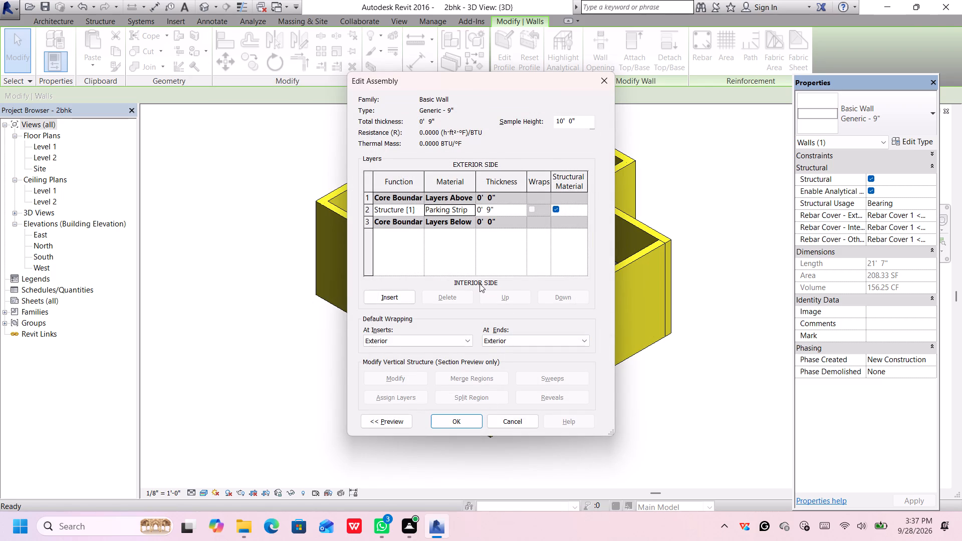
# Browse the project materials by class, checking Plastic, Masonry and Miscellaneous, for a replacement for the structure layer's Parking Stripe.
pyautogui.click(461, 212)
pyautogui.click(472, 206)
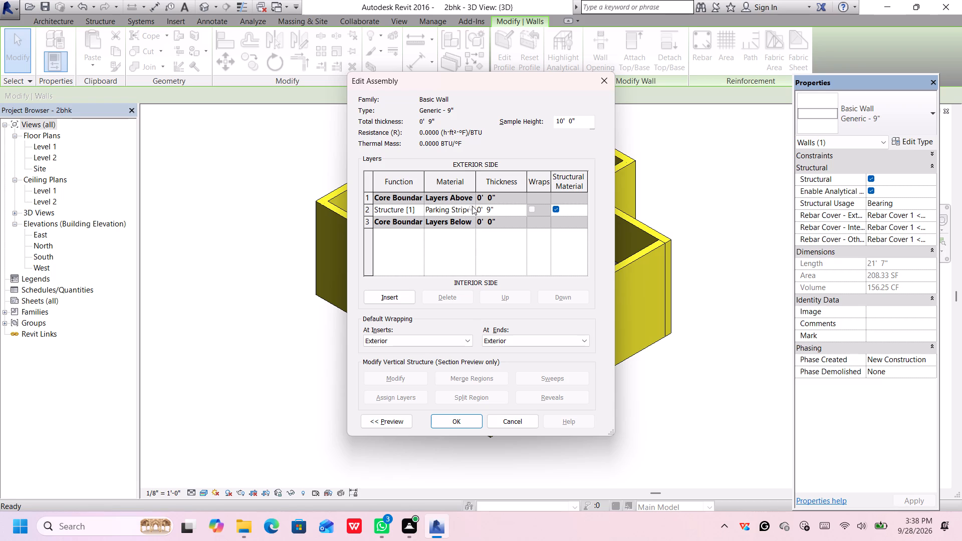
pyautogui.scroll(5, 245, 260)
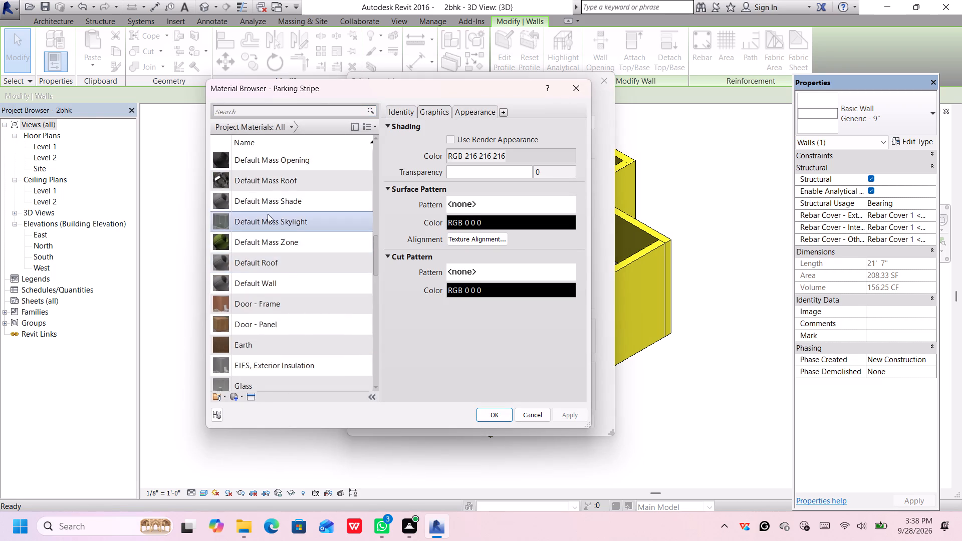
pyautogui.scroll(17, 270, 195)
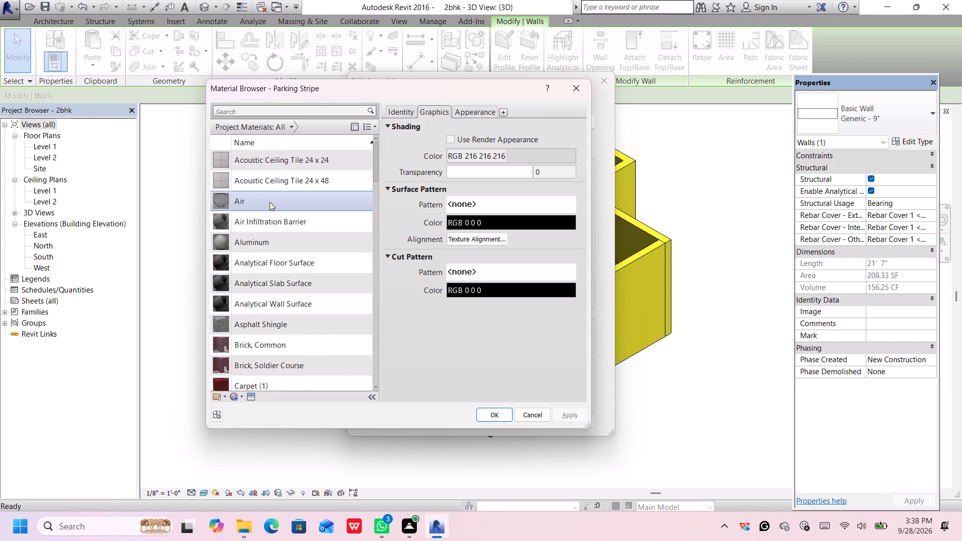
pyautogui.click(290, 125)
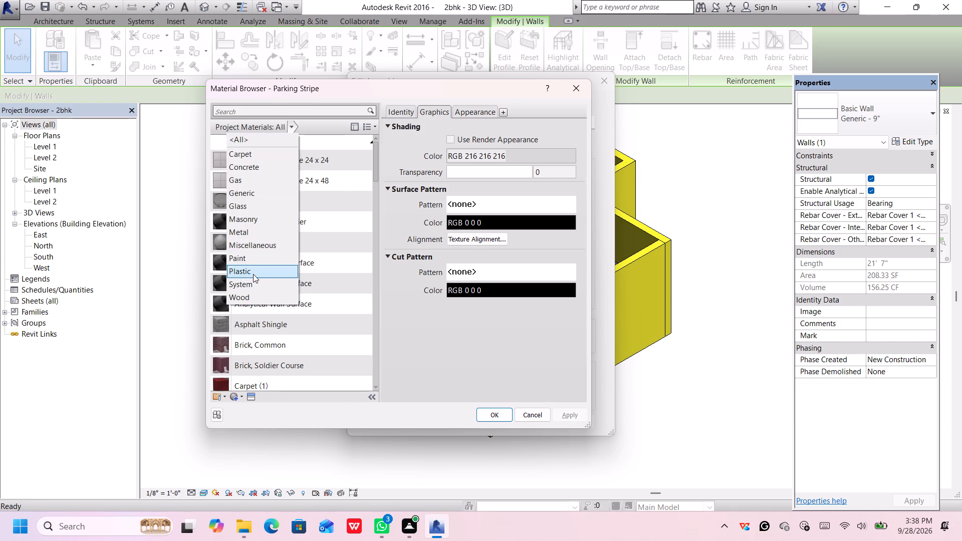
pyautogui.click(253, 273)
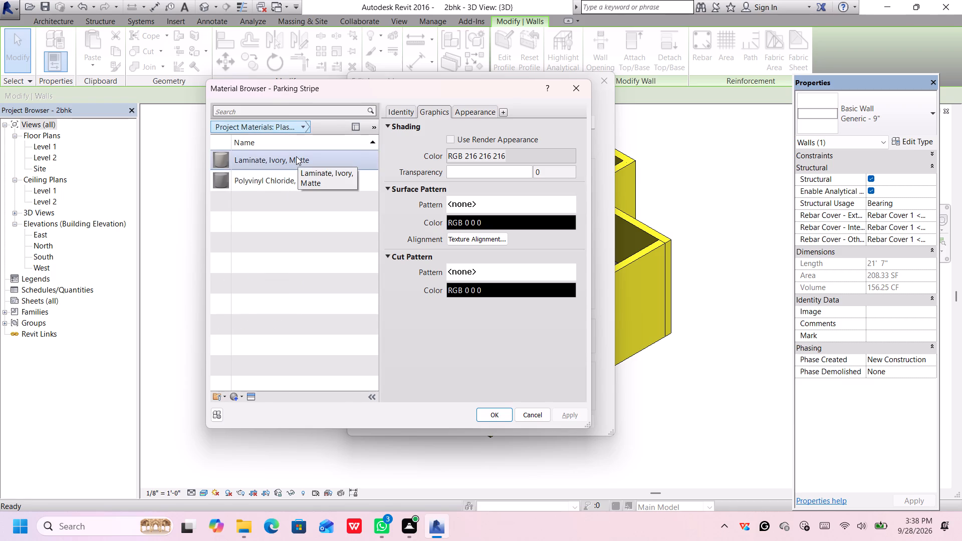
pyautogui.click(302, 128)
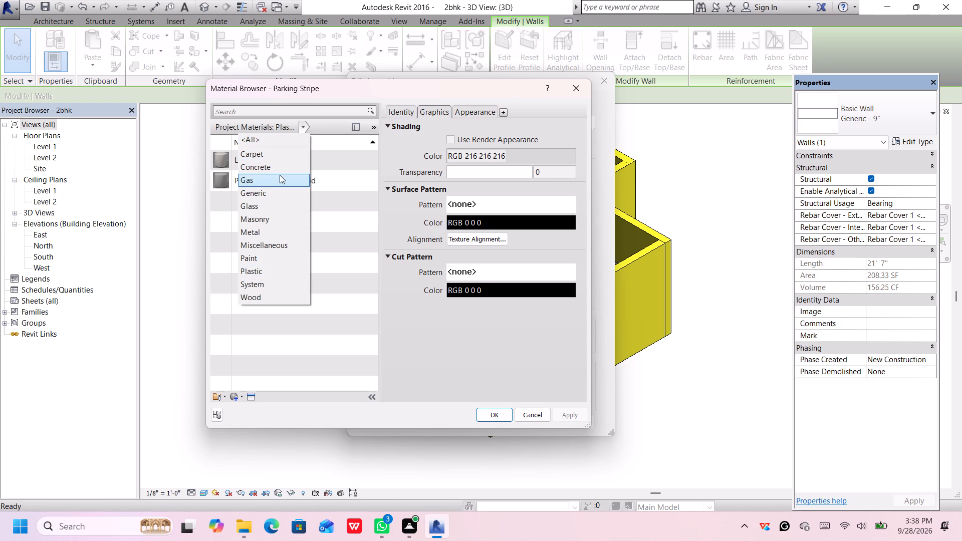
pyautogui.click(280, 223)
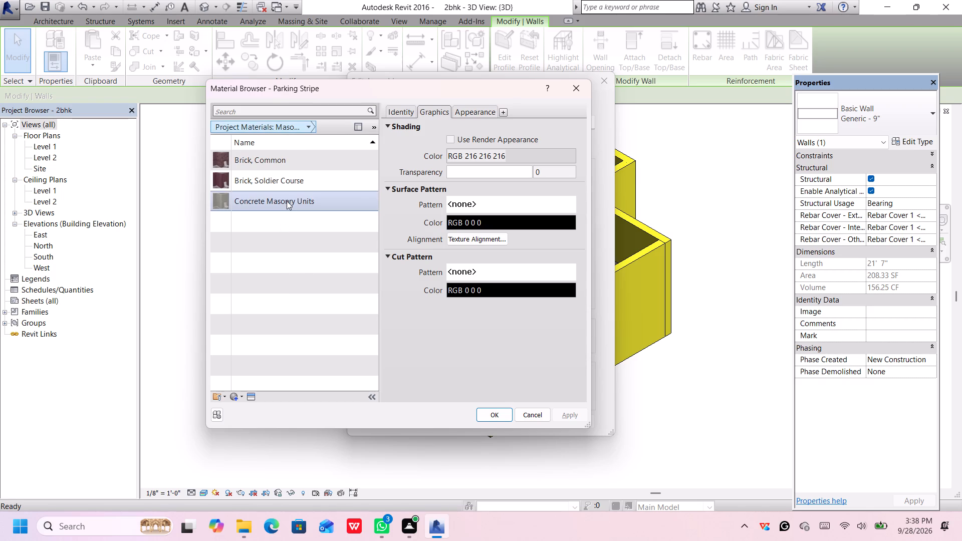
pyautogui.click(305, 123)
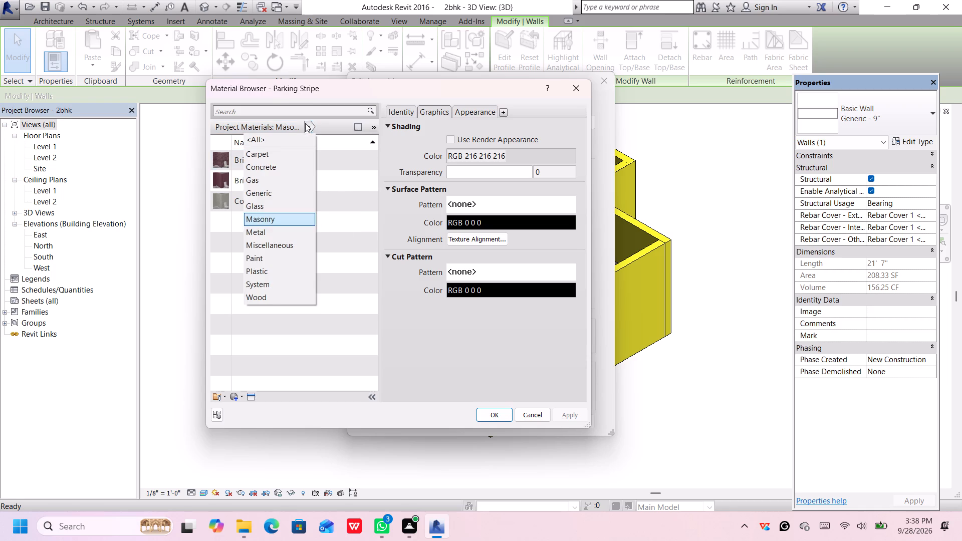
pyautogui.click(282, 244)
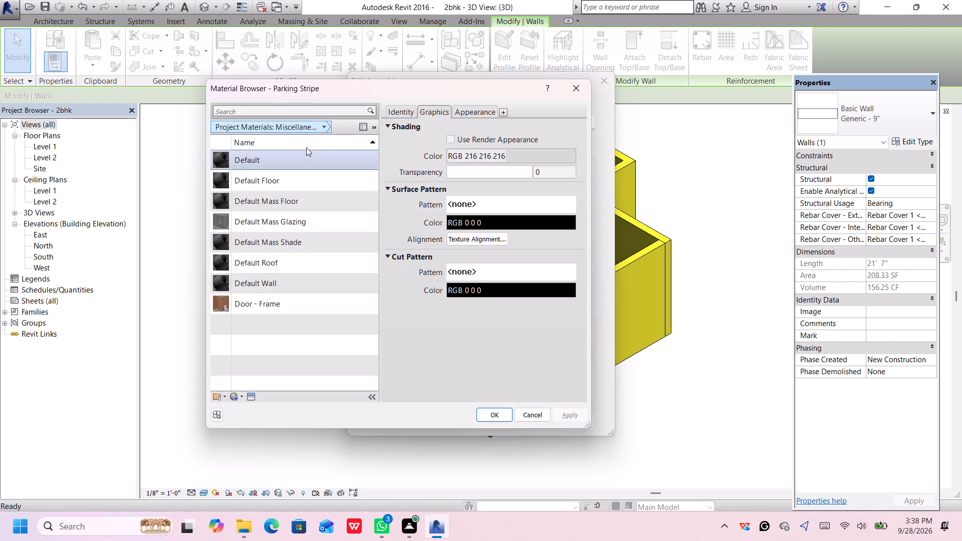
pyautogui.click(324, 127)
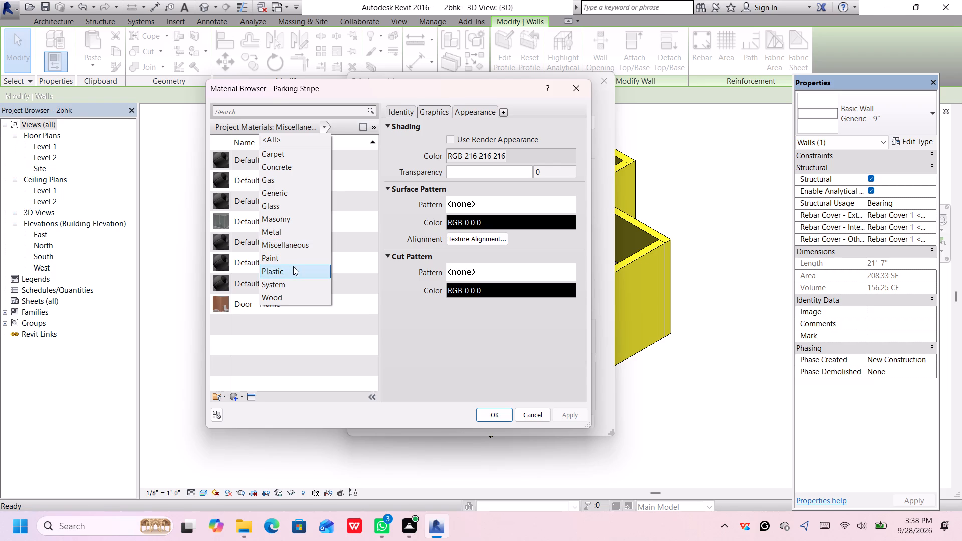
pyautogui.click(293, 266)
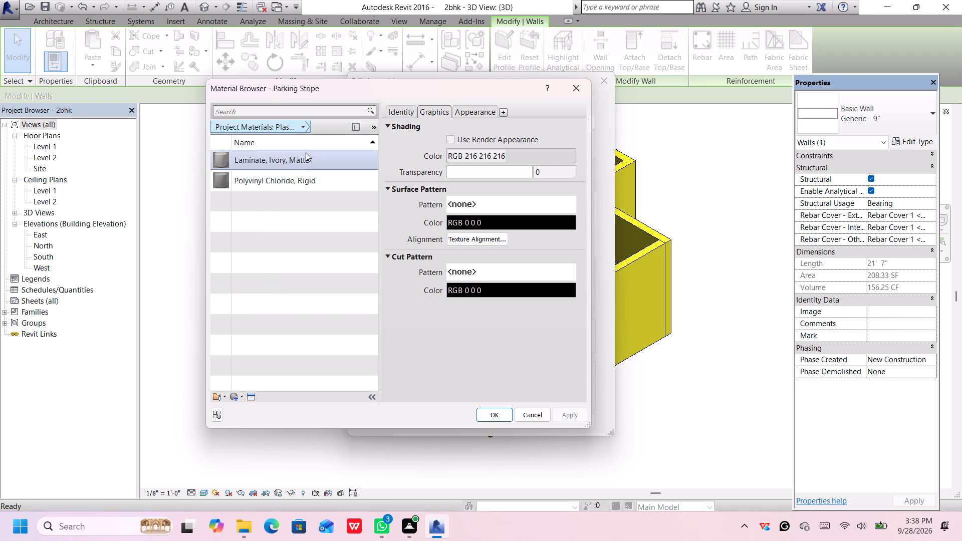
pyautogui.click(570, 90)
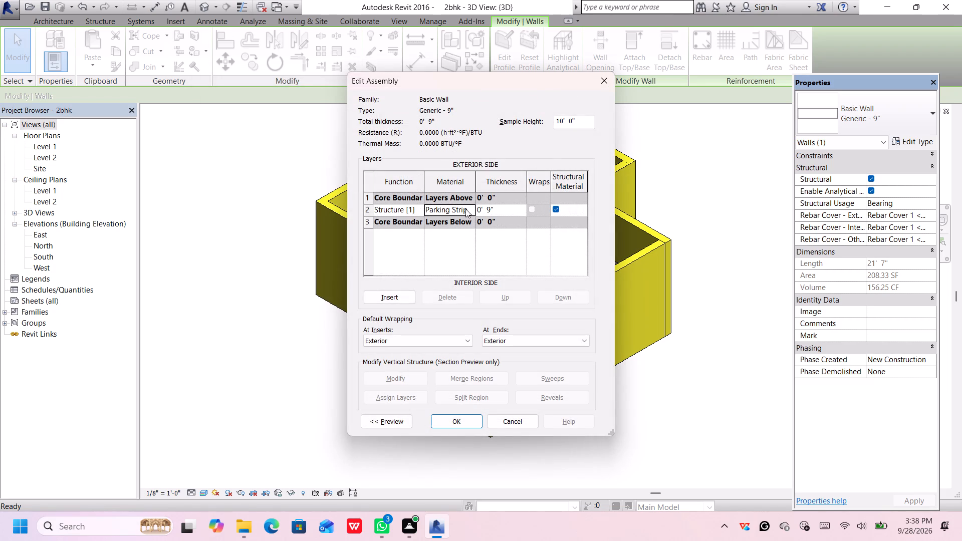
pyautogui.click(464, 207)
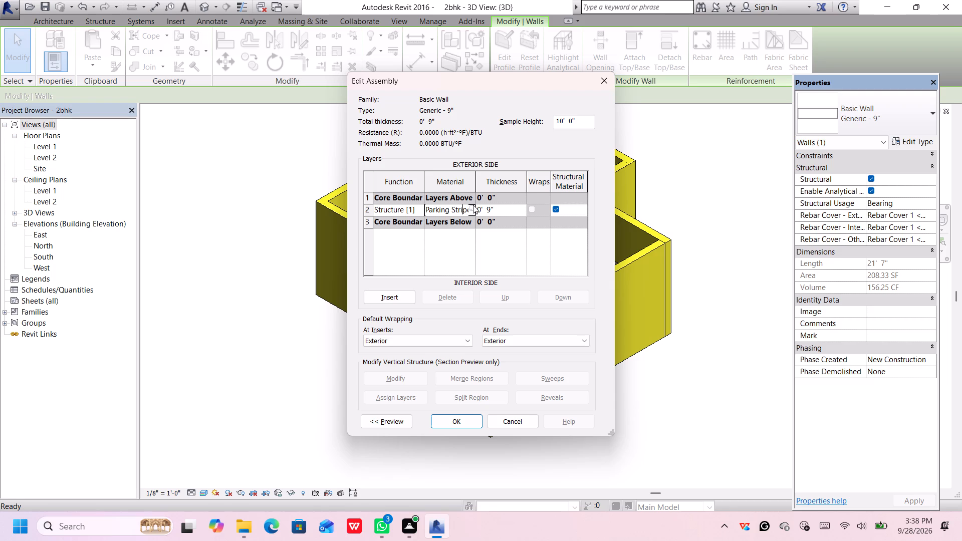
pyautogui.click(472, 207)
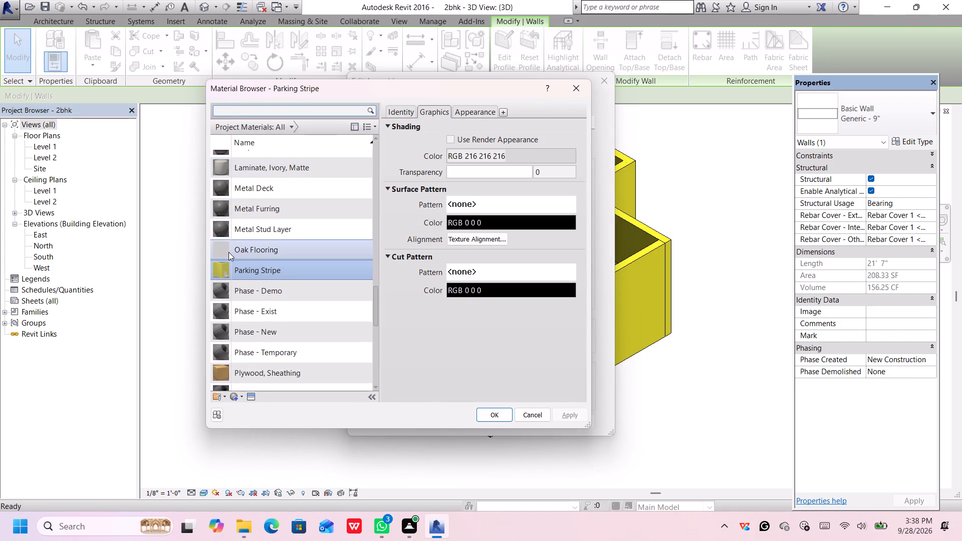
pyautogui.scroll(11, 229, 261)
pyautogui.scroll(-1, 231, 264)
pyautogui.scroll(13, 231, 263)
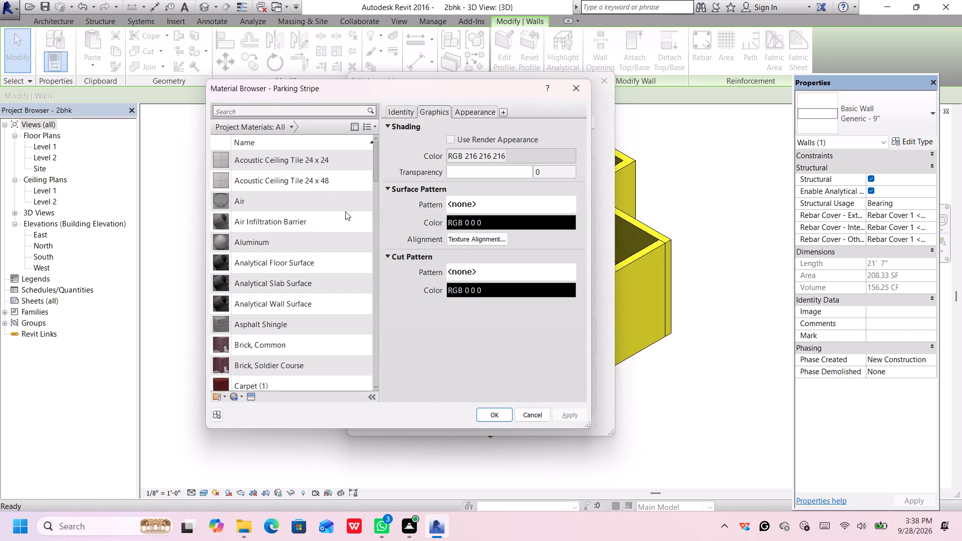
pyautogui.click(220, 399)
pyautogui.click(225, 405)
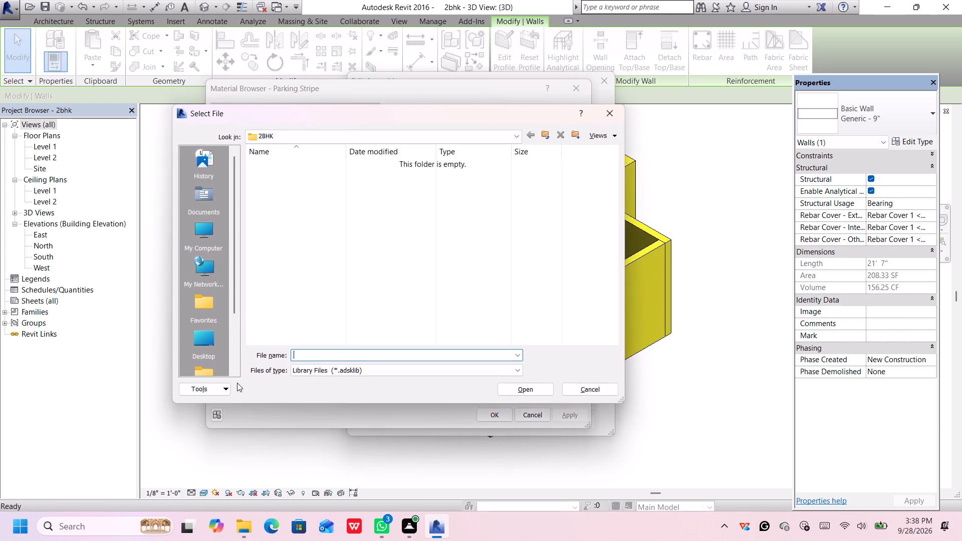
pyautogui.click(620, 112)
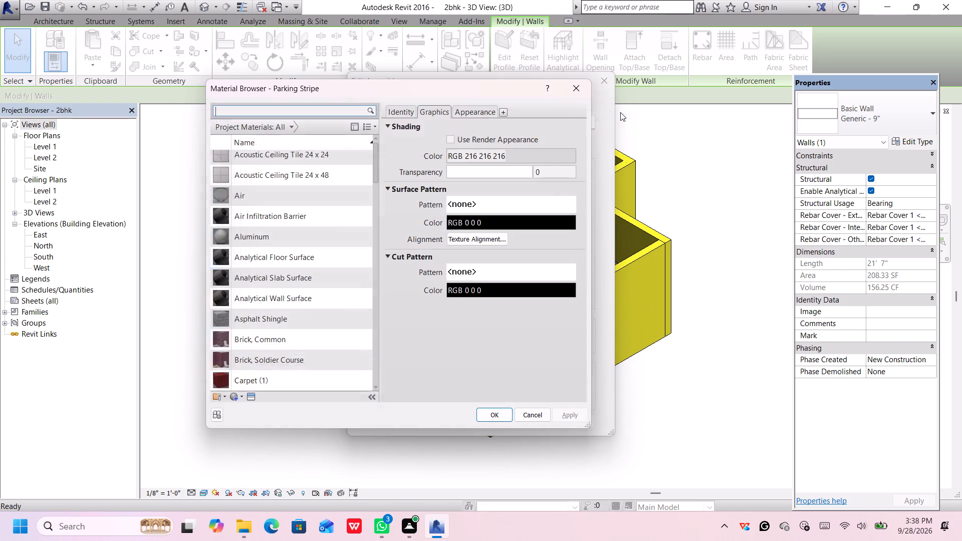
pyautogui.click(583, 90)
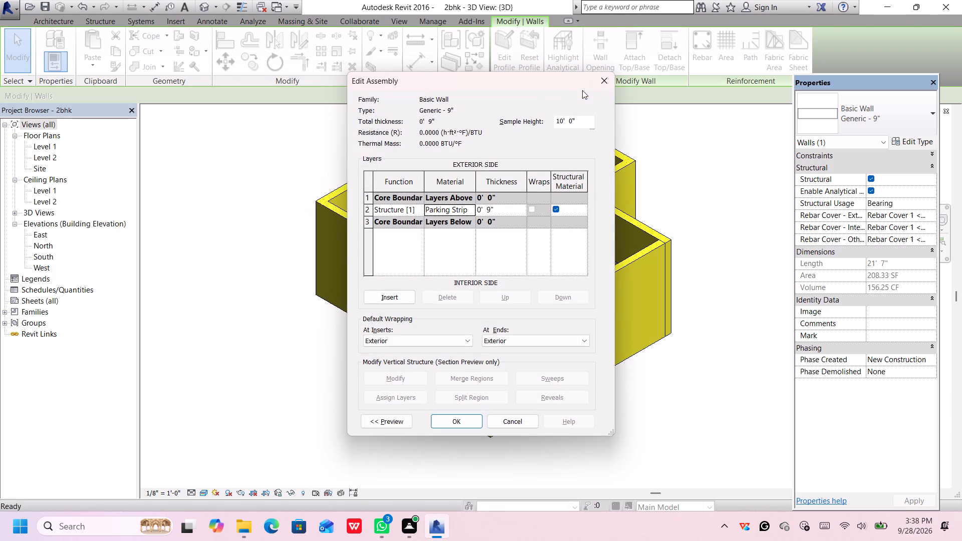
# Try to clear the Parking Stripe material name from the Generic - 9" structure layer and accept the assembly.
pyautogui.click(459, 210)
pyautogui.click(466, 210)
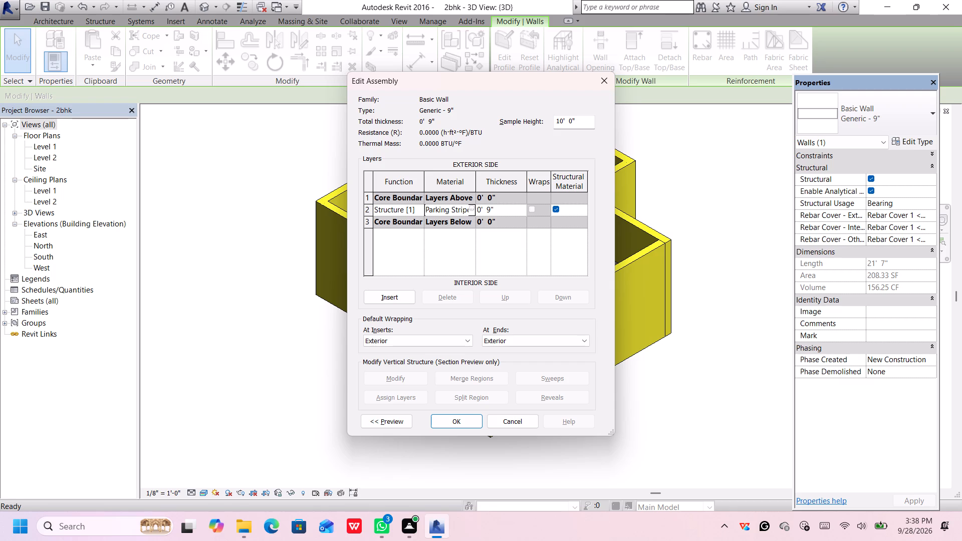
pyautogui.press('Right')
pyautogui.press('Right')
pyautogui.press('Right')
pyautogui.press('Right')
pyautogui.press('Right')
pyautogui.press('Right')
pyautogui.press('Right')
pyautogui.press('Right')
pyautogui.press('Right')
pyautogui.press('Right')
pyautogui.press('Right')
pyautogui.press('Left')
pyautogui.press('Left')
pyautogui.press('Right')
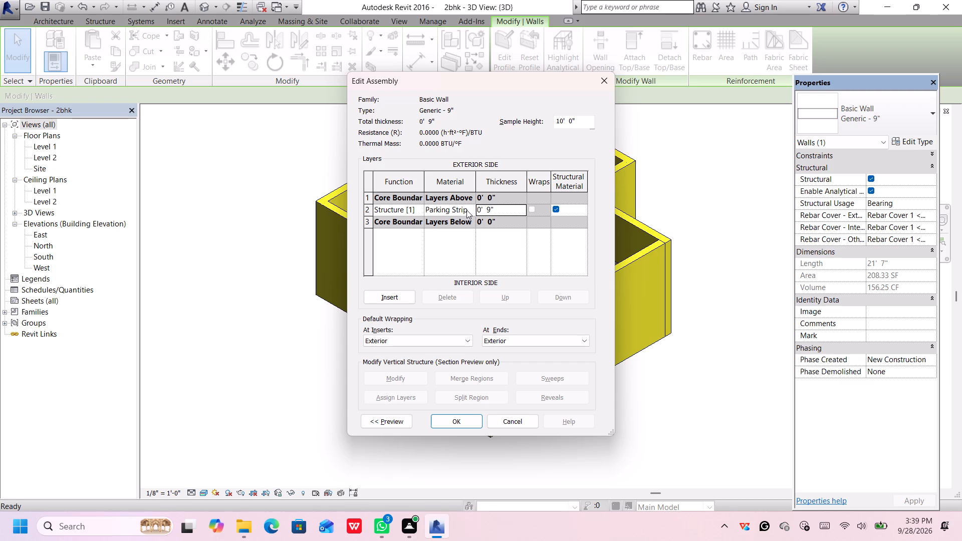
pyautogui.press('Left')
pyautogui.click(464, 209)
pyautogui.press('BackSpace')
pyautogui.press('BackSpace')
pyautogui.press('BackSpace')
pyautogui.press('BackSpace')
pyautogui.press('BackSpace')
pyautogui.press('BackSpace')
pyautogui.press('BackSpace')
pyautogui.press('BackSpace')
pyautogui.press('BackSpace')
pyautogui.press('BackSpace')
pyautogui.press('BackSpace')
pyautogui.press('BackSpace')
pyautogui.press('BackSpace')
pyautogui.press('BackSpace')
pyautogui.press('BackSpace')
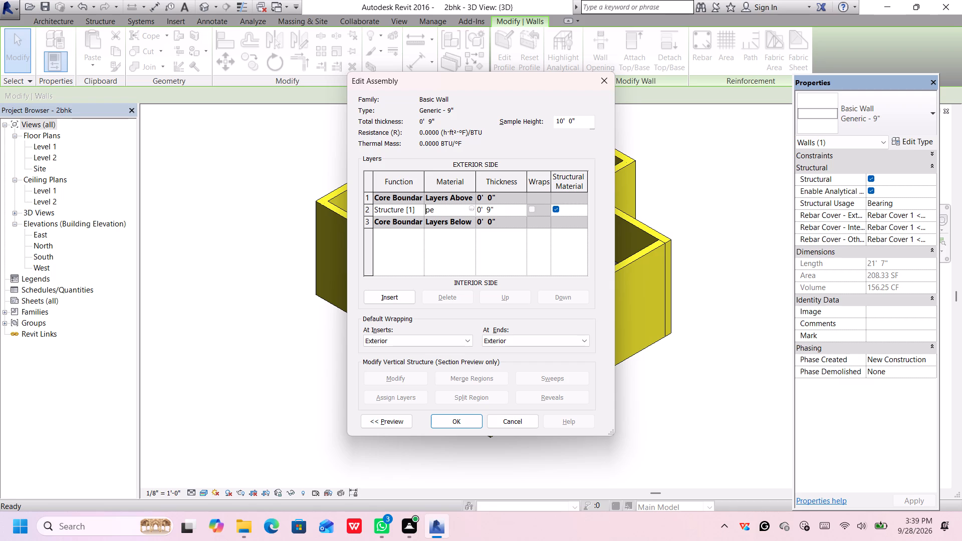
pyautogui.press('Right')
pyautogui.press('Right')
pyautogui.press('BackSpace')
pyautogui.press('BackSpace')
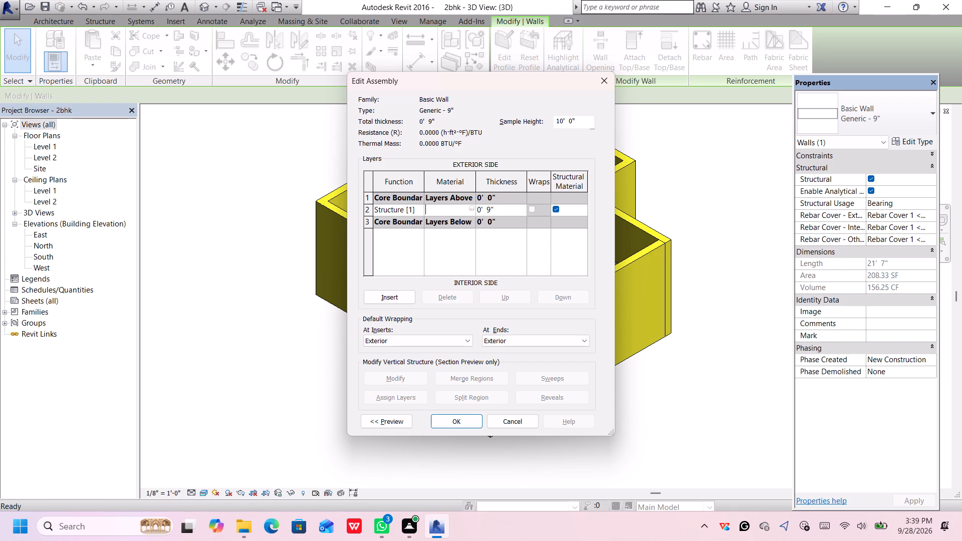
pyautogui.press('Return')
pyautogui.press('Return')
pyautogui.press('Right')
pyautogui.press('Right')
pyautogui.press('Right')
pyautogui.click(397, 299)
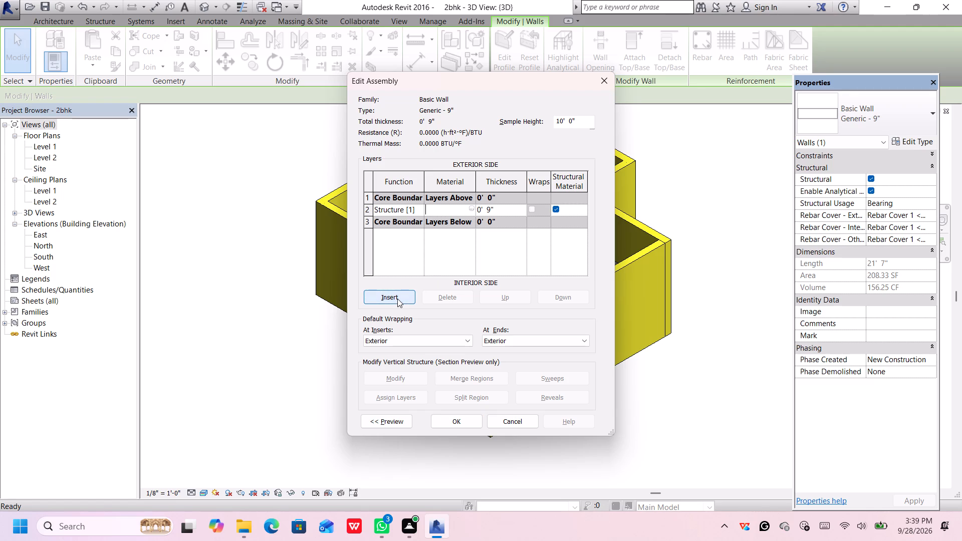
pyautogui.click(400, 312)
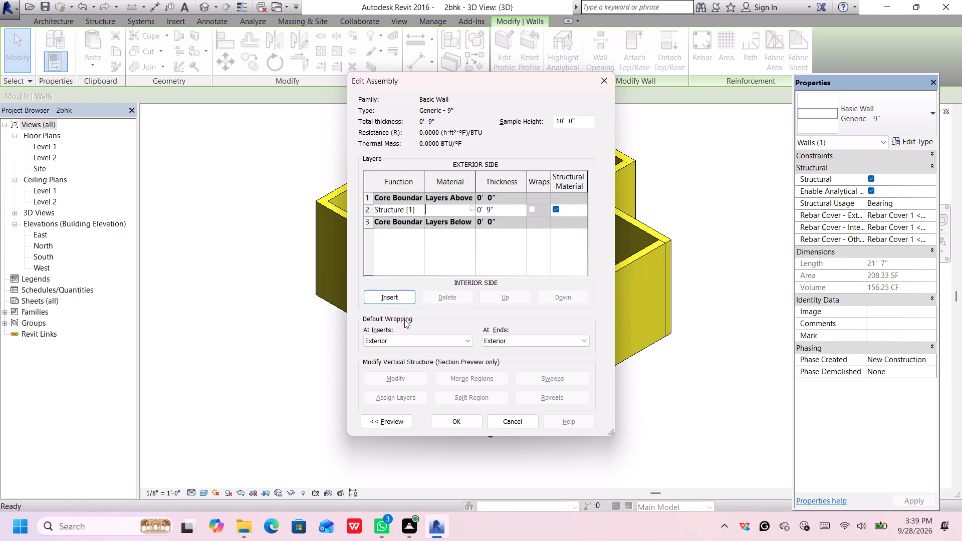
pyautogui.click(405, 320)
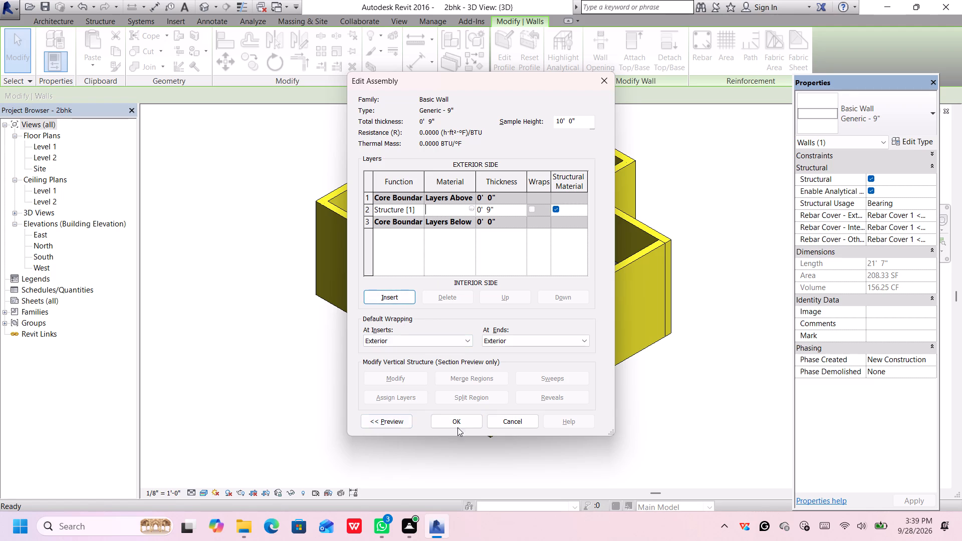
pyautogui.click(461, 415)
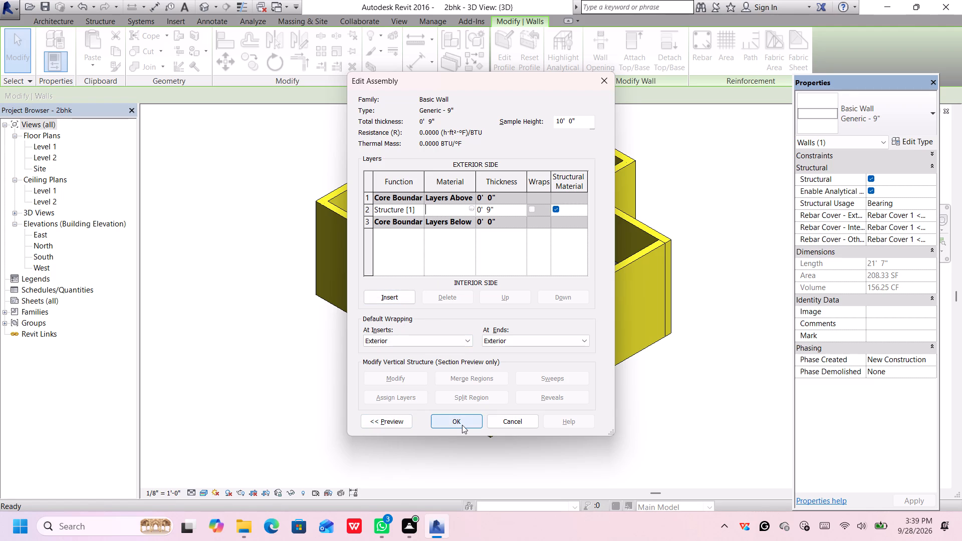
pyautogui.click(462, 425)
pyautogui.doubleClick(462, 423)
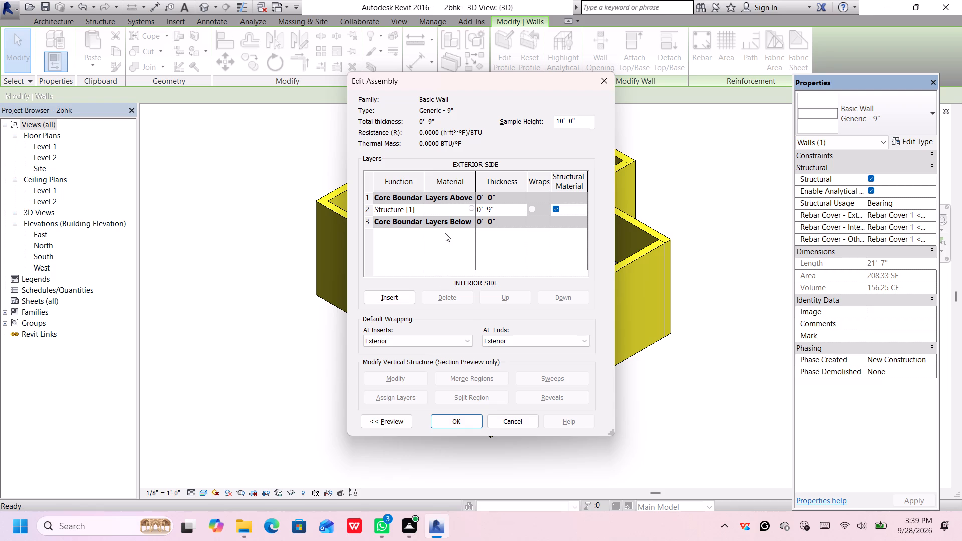
# Browse all project materials for a Parking Stripe replacement, checking Acoustic Ceiling Tile 24 x 24 and Air, and leave the type settings.
pyautogui.click(449, 209)
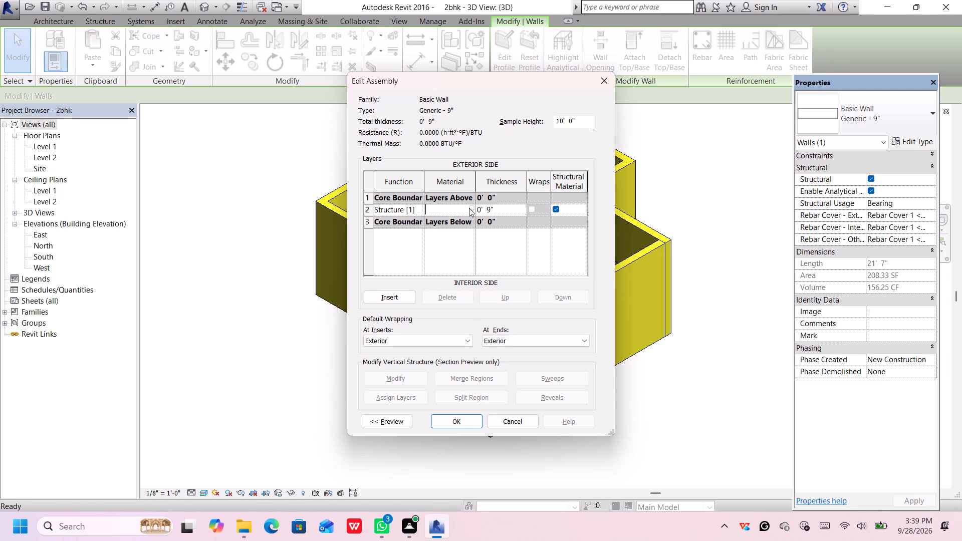
pyautogui.click(471, 209)
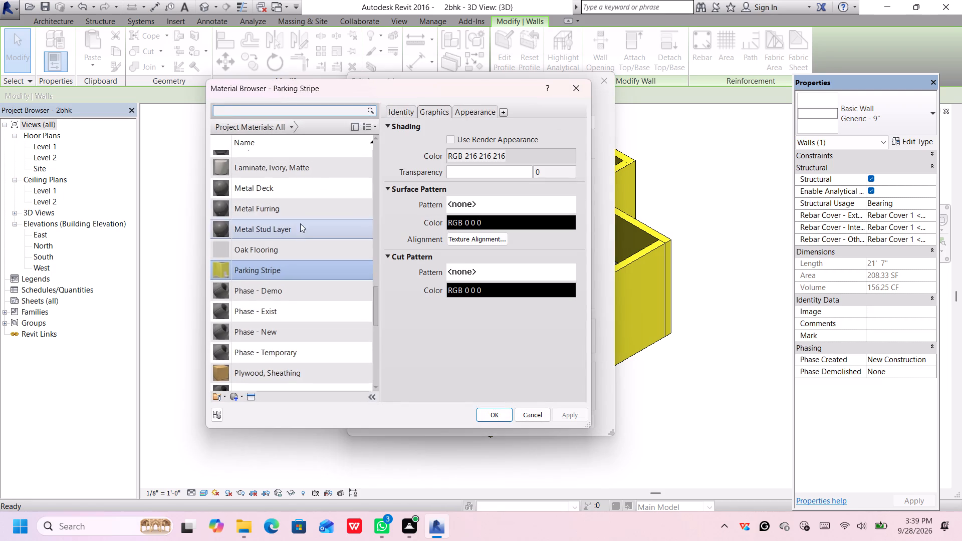
pyautogui.scroll(5, 273, 287)
pyautogui.scroll(16, 273, 288)
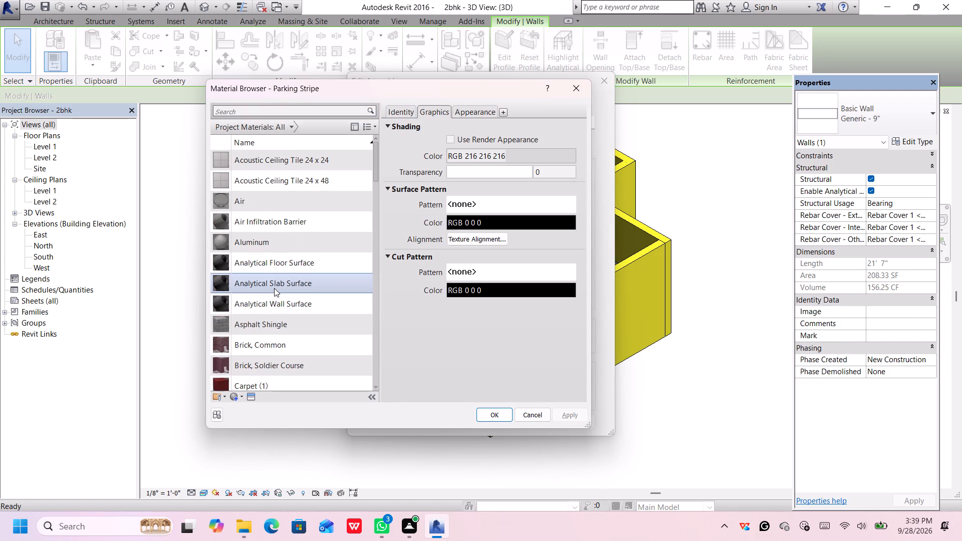
pyautogui.scroll(3, 274, 288)
pyautogui.click(280, 157)
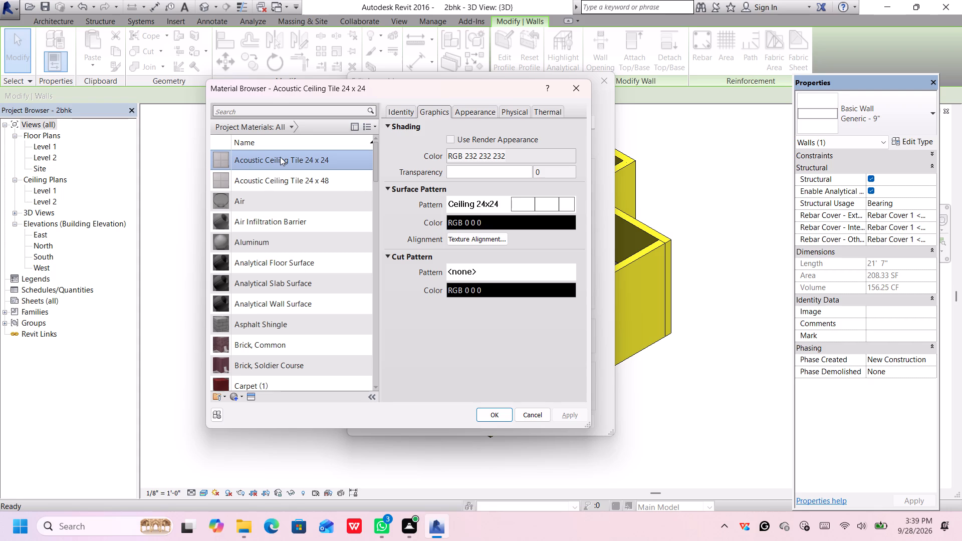
pyautogui.click(272, 170)
pyautogui.click(272, 165)
pyautogui.click(278, 202)
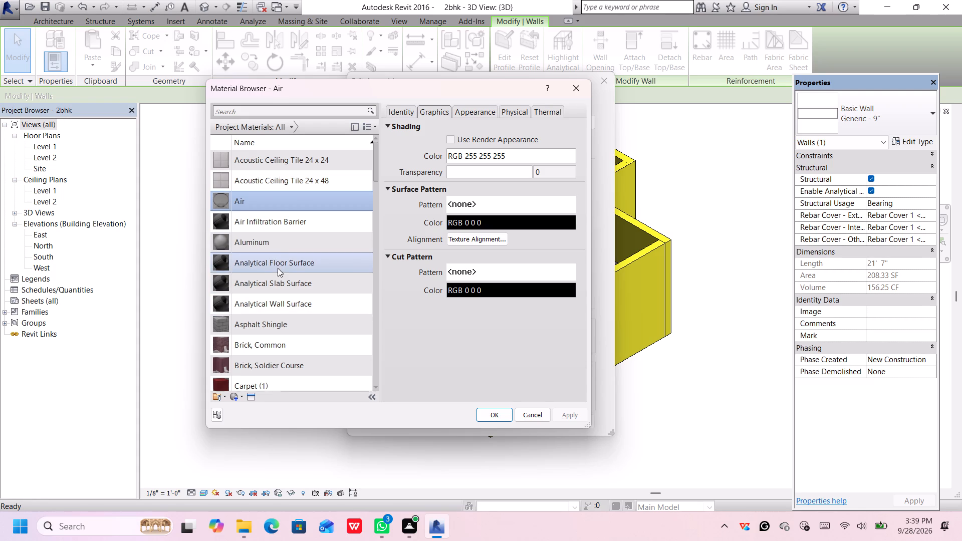
pyautogui.scroll(-3, 277, 272)
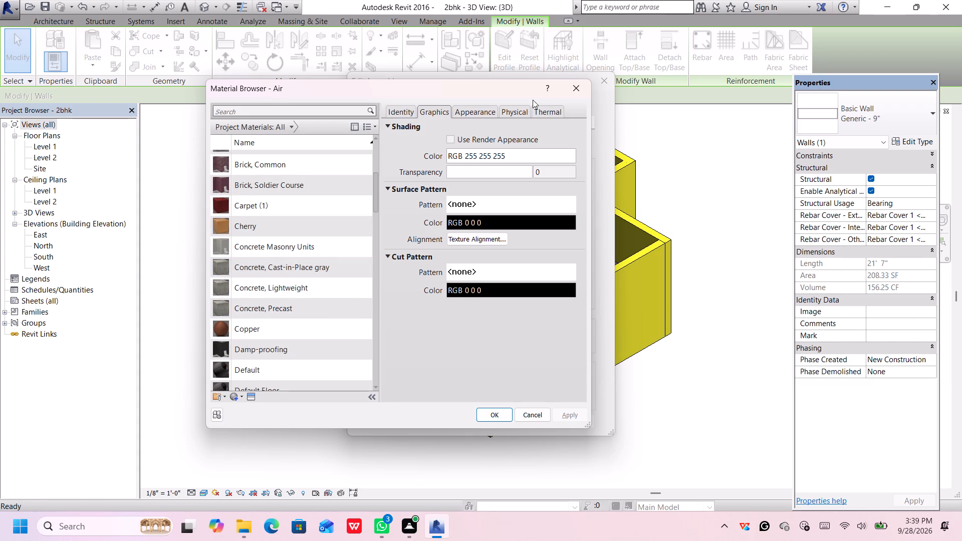
pyautogui.click(581, 87)
pyautogui.click(599, 77)
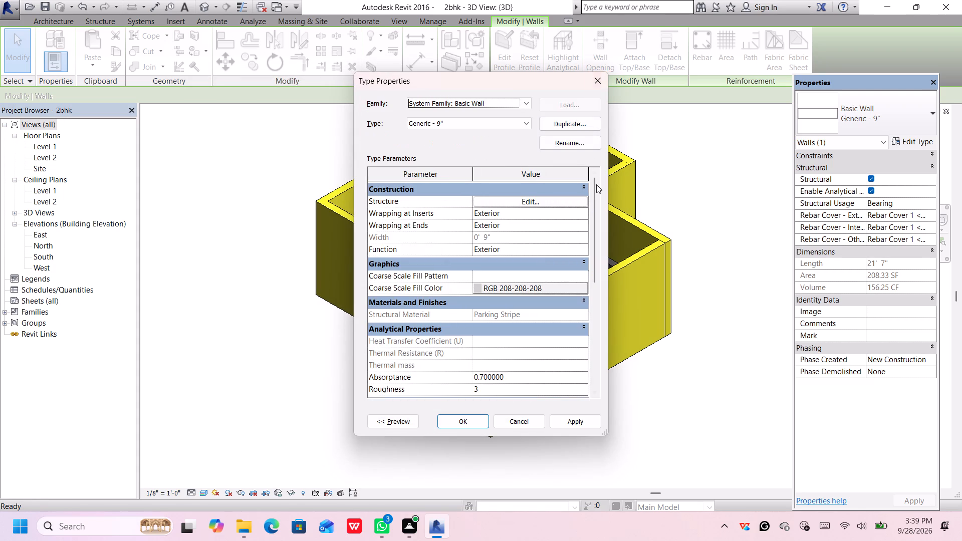
pyautogui.click(595, 83)
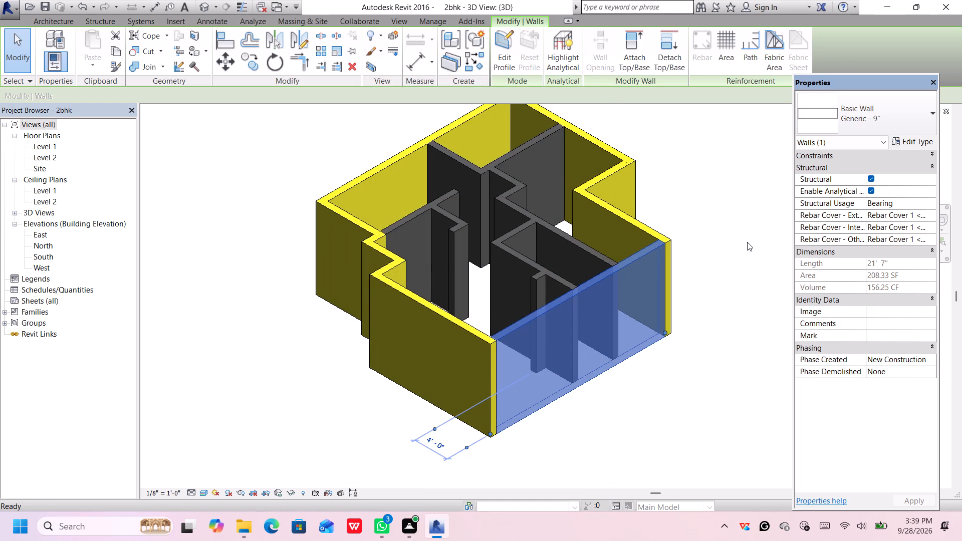
pyautogui.press('Return')
# Undo the last two changes made in the 3D view.
pyautogui.scroll(-2, 643, 371)
pyautogui.scroll(5, 633, 381)
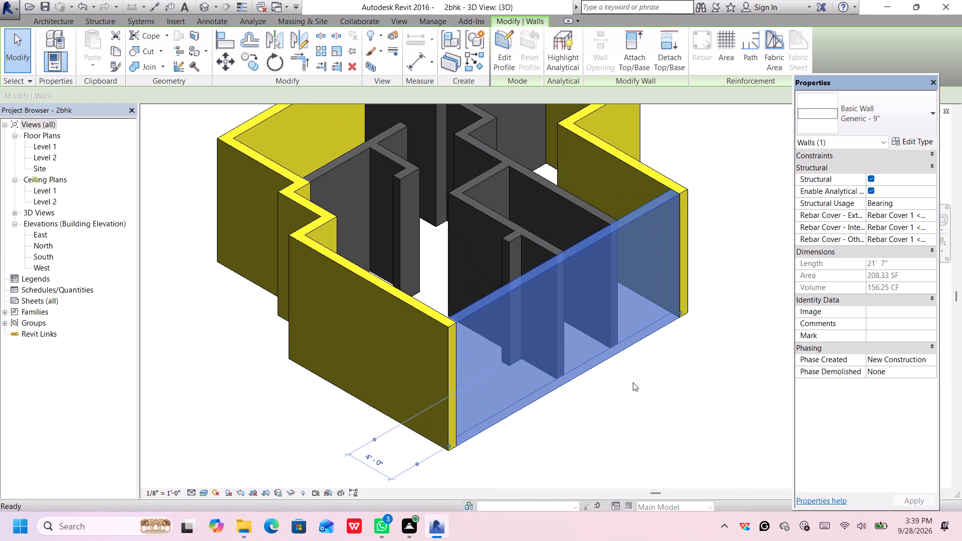
pyautogui.hotkey('ctrl', 'z')
pyautogui.hotkey('ctrl', 'z')
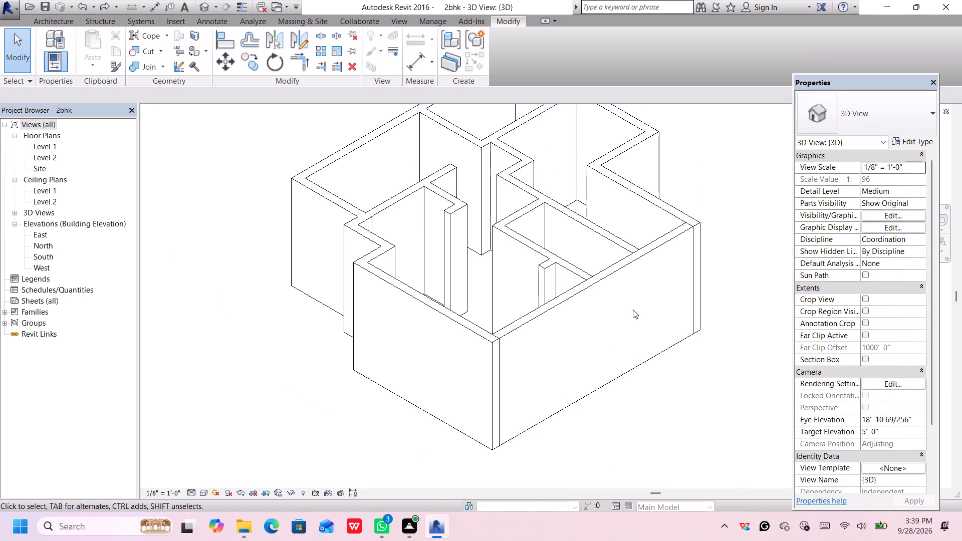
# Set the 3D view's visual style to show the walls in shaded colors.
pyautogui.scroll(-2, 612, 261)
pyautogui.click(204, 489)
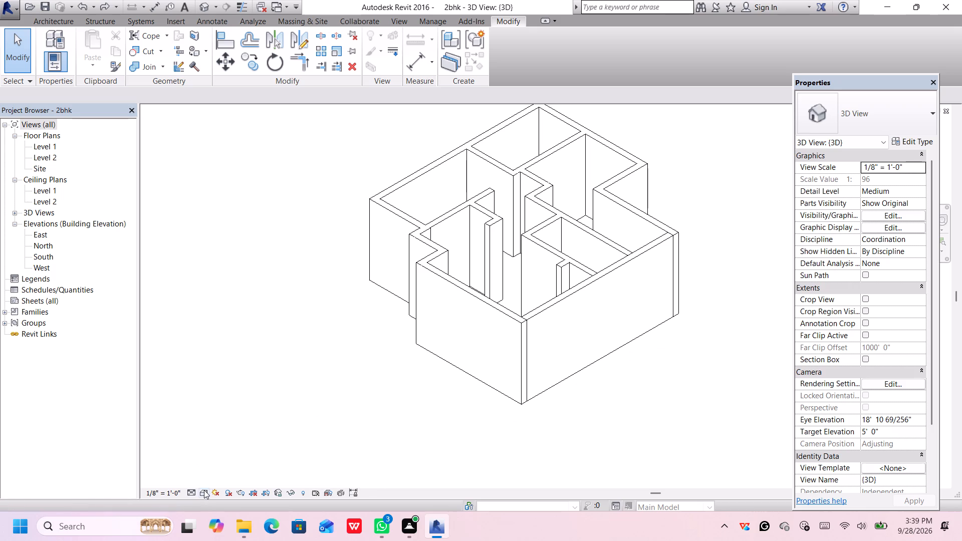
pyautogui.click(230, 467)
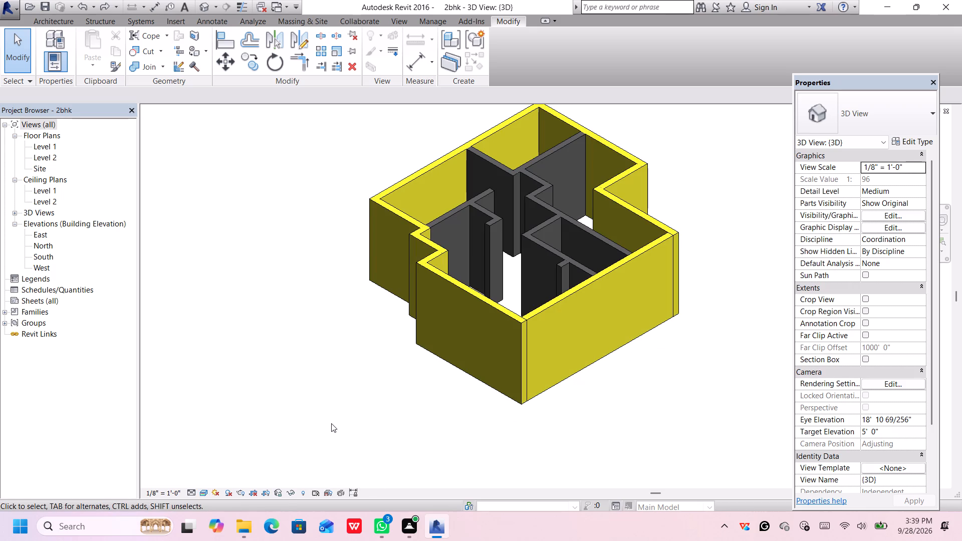
# Undo the visual style change and the earlier wall edits, and reopen the default 3D view.
pyautogui.hotkey('ctrl', 'z')
pyautogui.hotkey('ctrl', 'z')
pyautogui.hotkey('ctrl', 'z')
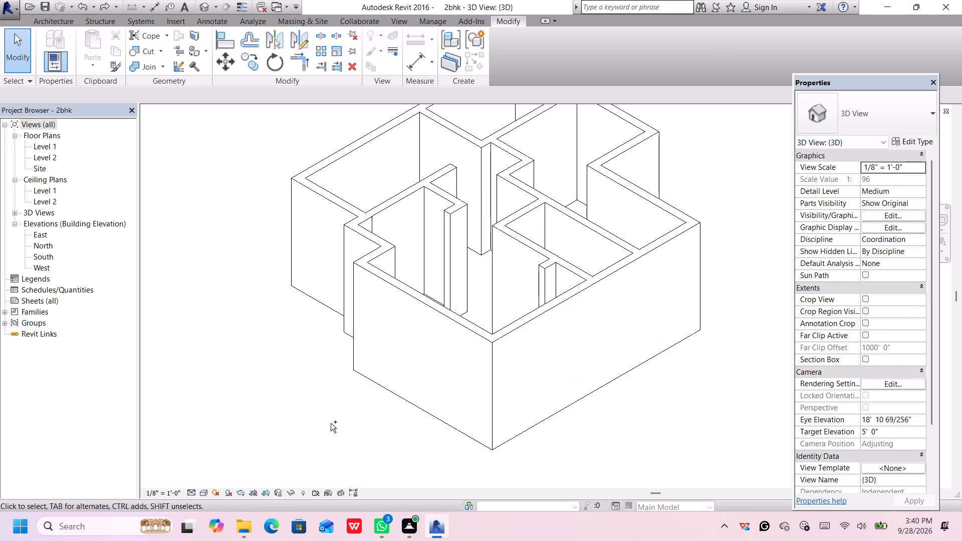
pyautogui.hotkey('ctrl', 'z')
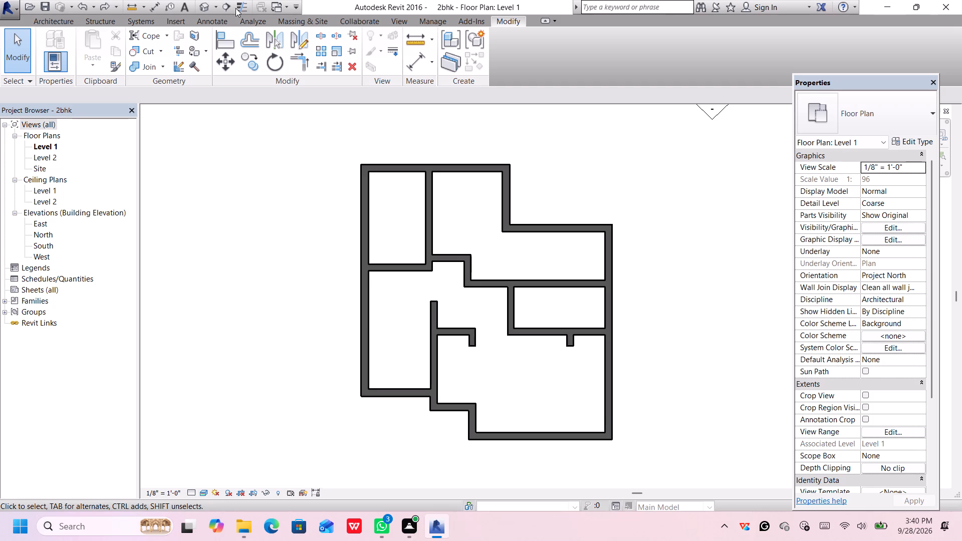
pyautogui.click(210, 5)
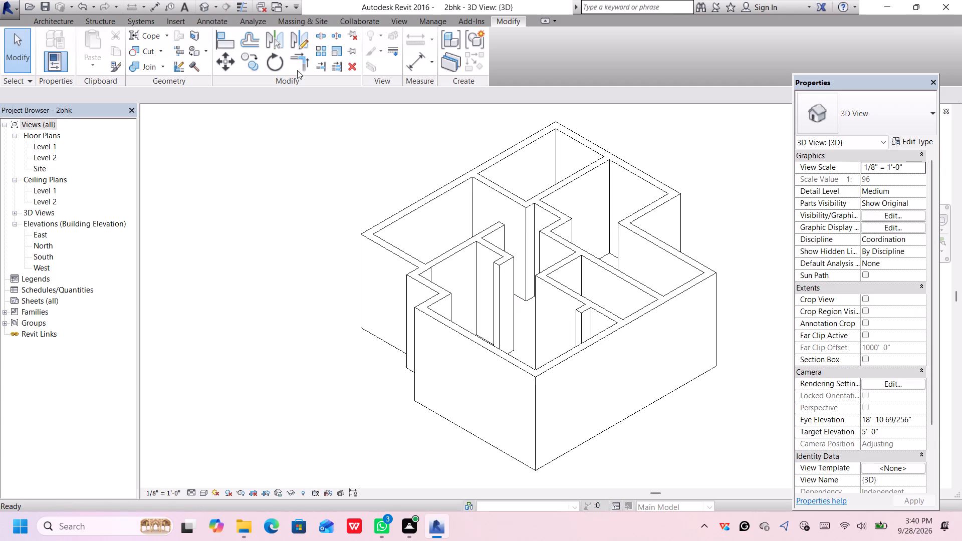
# Set the coarse scale fill color of the east outer wall's Generic - 9" type to RGB 190-190-190.
pyautogui.moveTo(646, 345); pyautogui.dragTo(607, 303, button='middle')
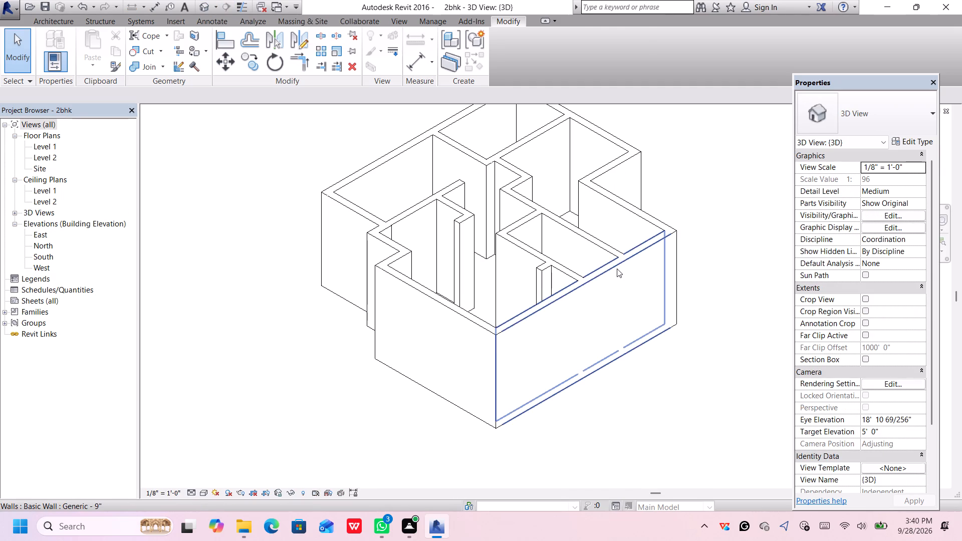
pyautogui.click(617, 268)
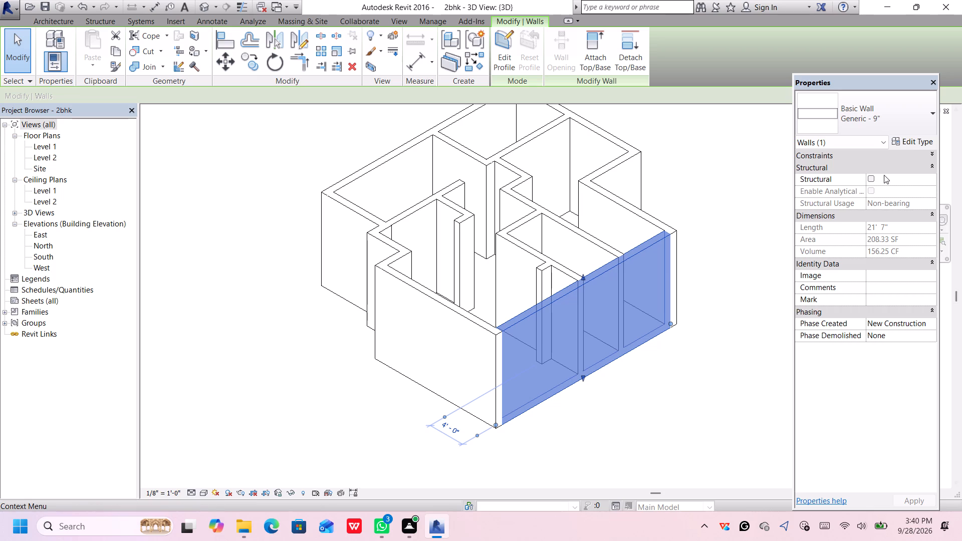
pyautogui.click(879, 179)
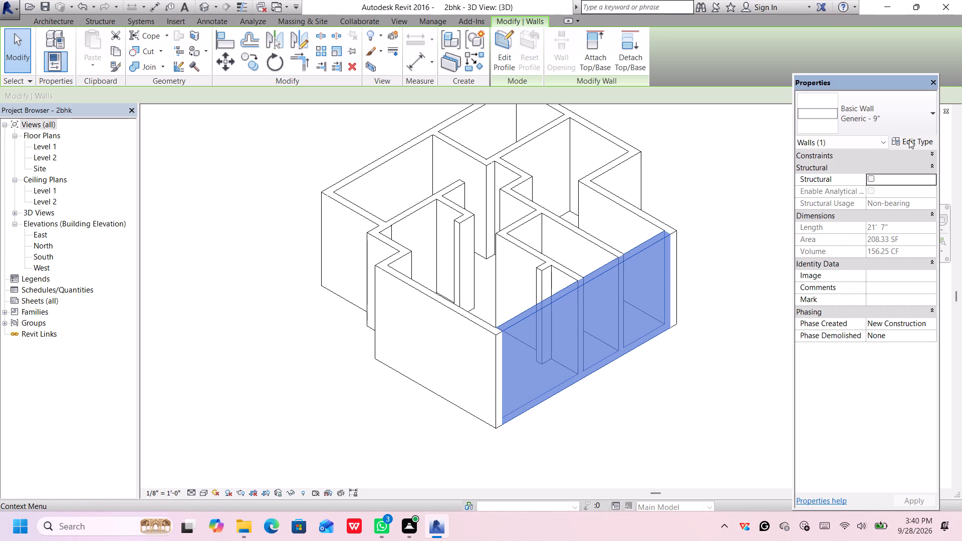
pyautogui.click(909, 140)
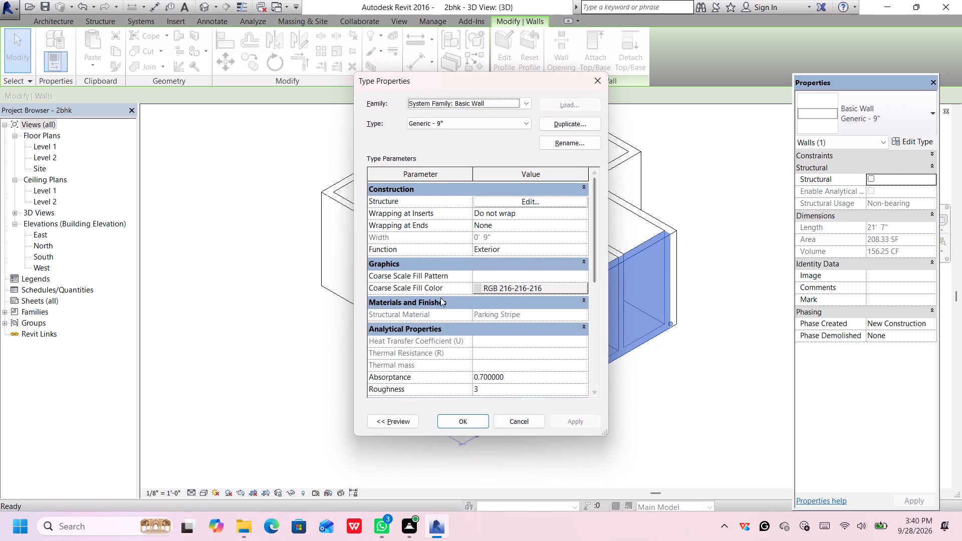
pyautogui.click(482, 285)
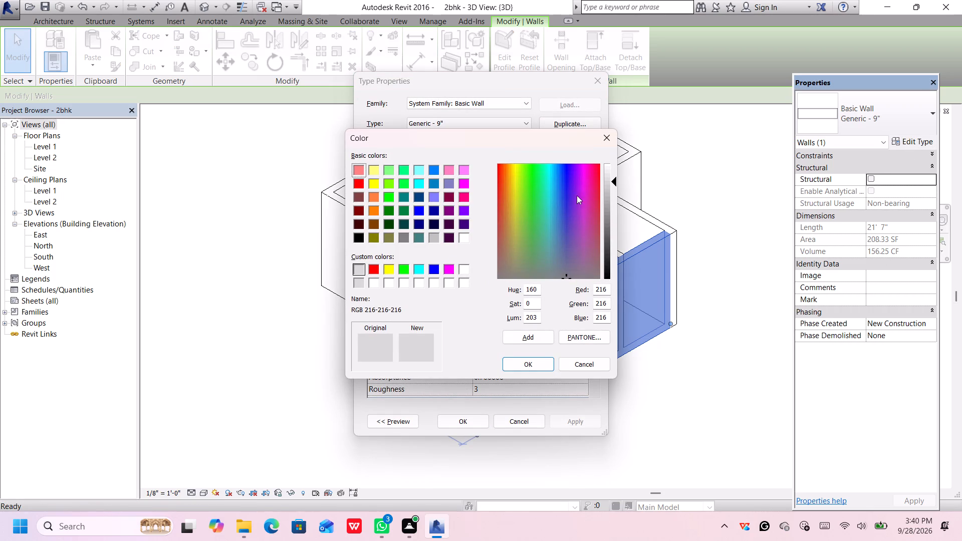
pyautogui.click(607, 184)
pyautogui.click(611, 193)
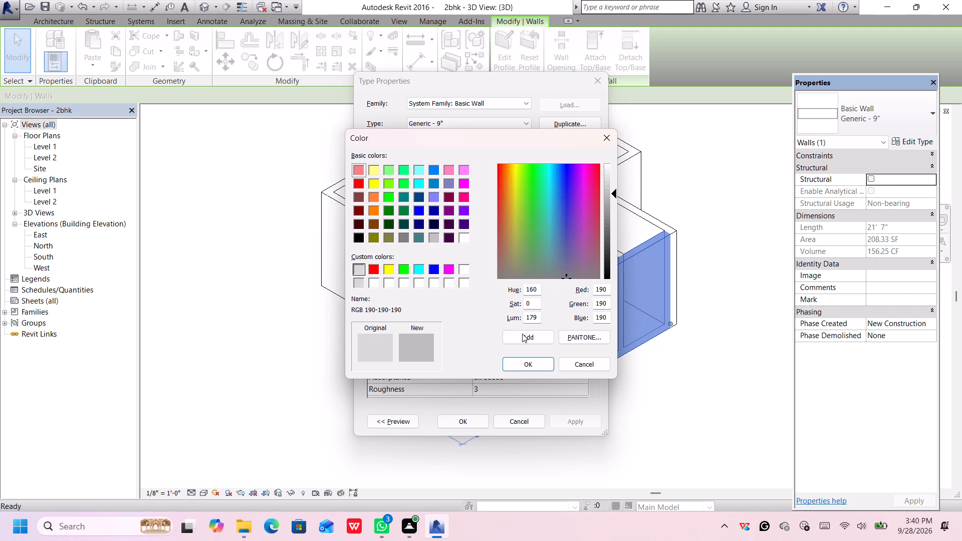
pyautogui.click(516, 366)
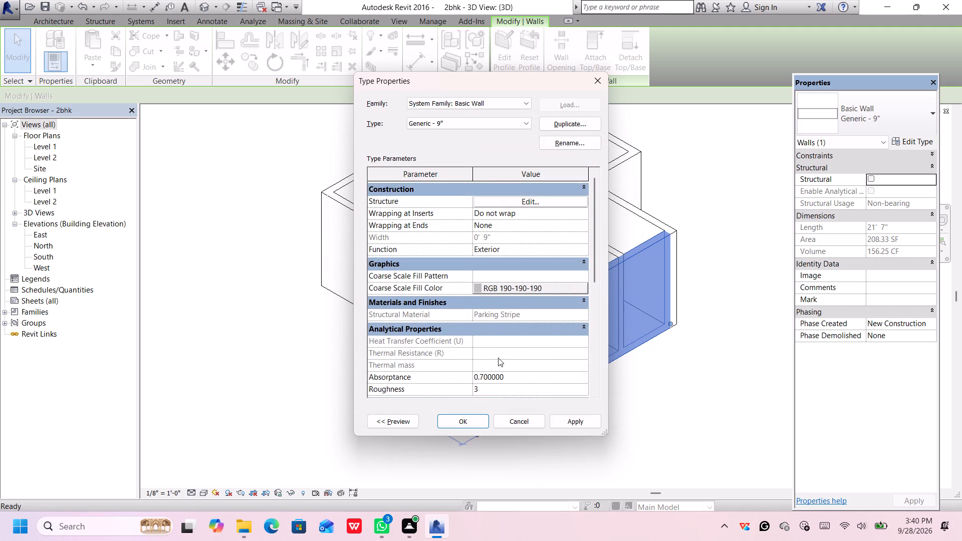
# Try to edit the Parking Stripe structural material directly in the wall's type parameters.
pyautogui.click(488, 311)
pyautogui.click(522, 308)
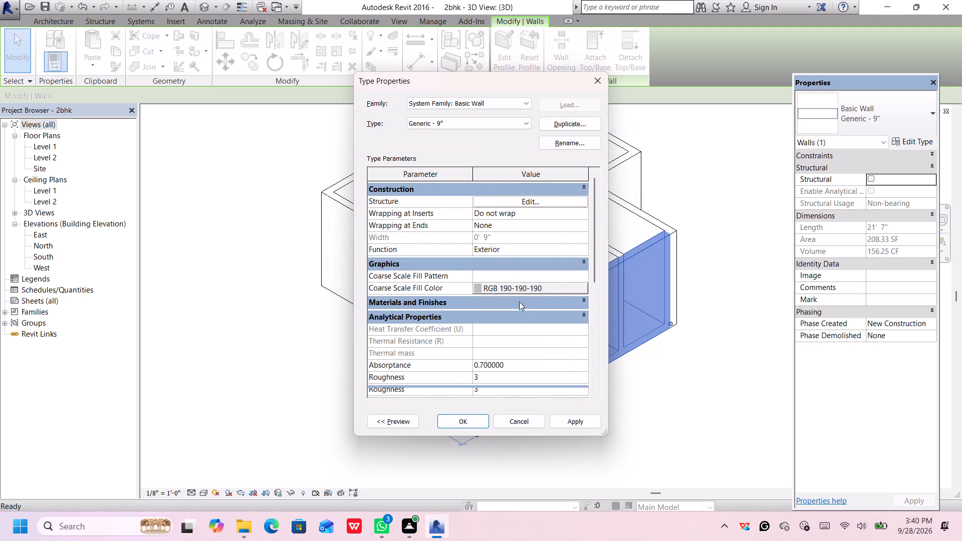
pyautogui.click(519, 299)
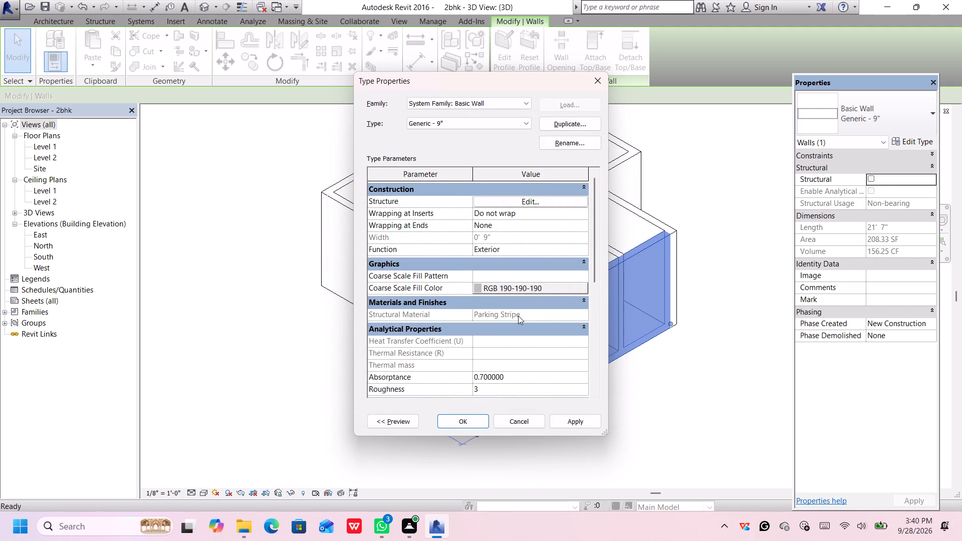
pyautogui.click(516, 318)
# Duplicate the outer wall's type under the name Generic - 9", without the suggested number suffix.
pyautogui.click(569, 121)
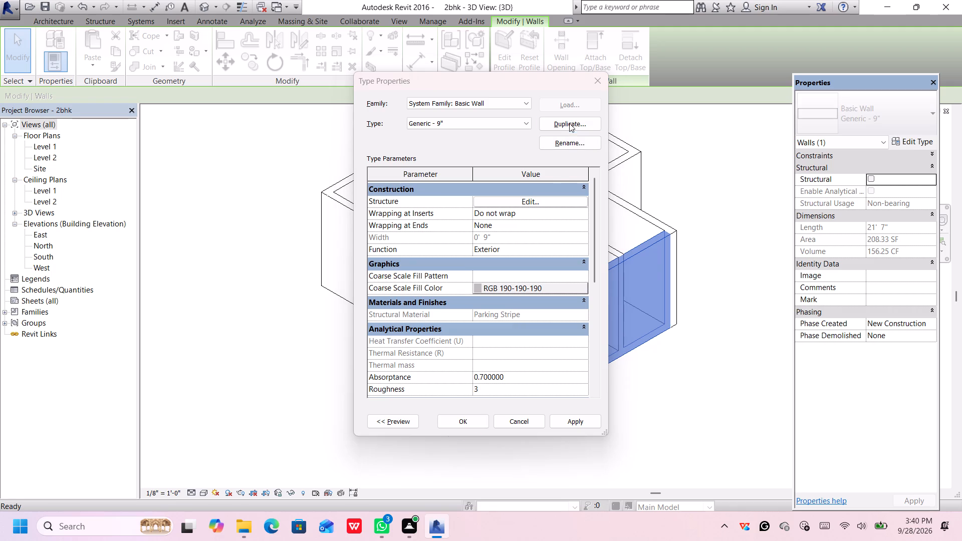
pyautogui.click(478, 252)
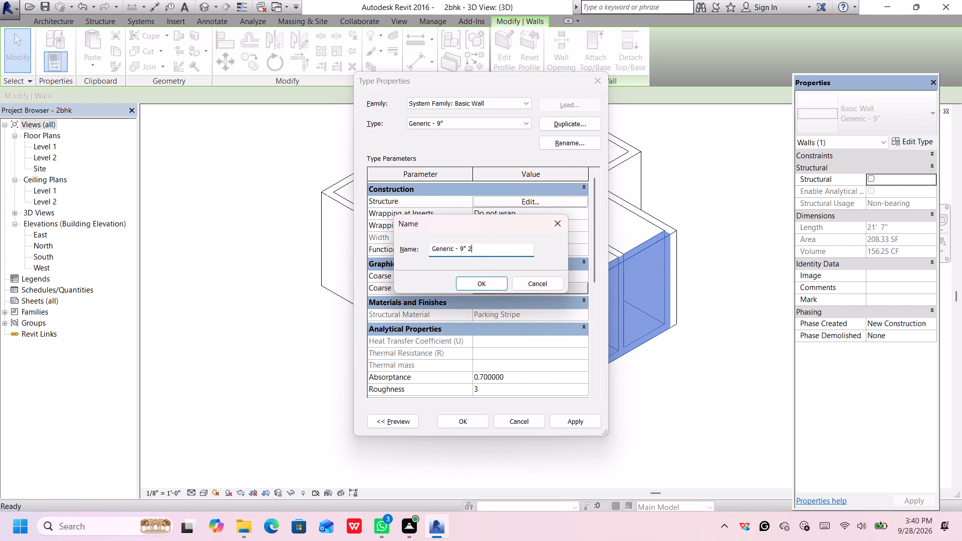
pyautogui.press('BackSpace')
pyautogui.press('Return')
pyautogui.press('Return')
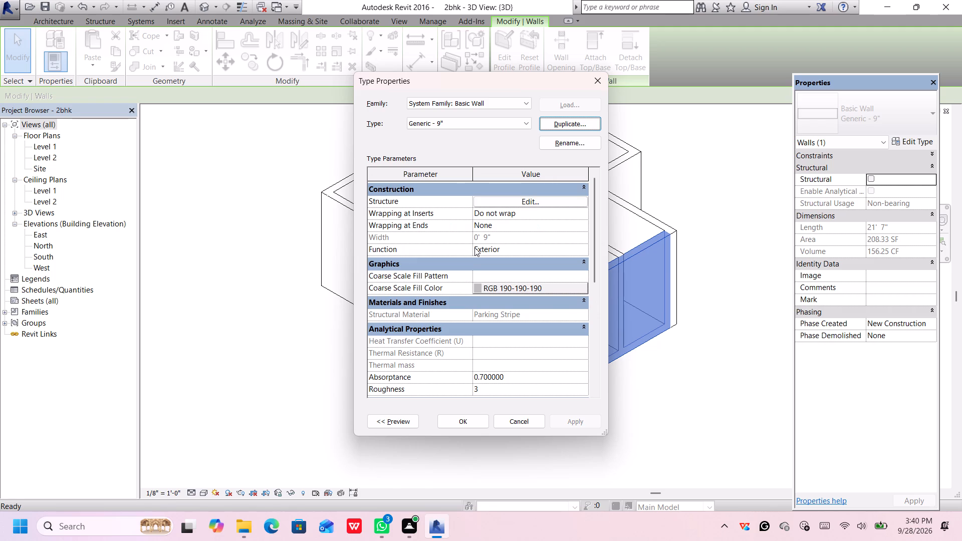
# Turn off the Structural Material option for the structure layer in the duplicated wall type's assembly.
pyautogui.scroll(1, 515, 314)
pyautogui.click(515, 314)
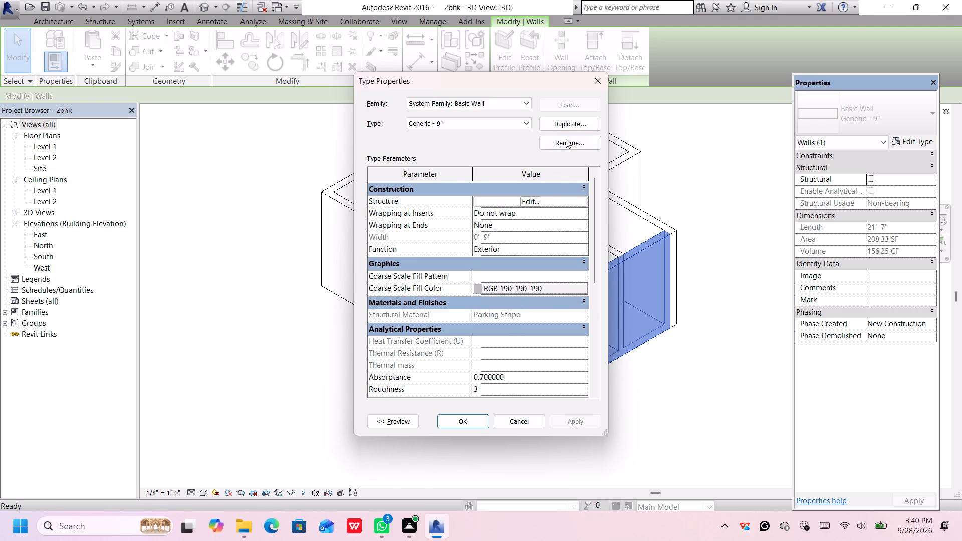
pyautogui.click(531, 202)
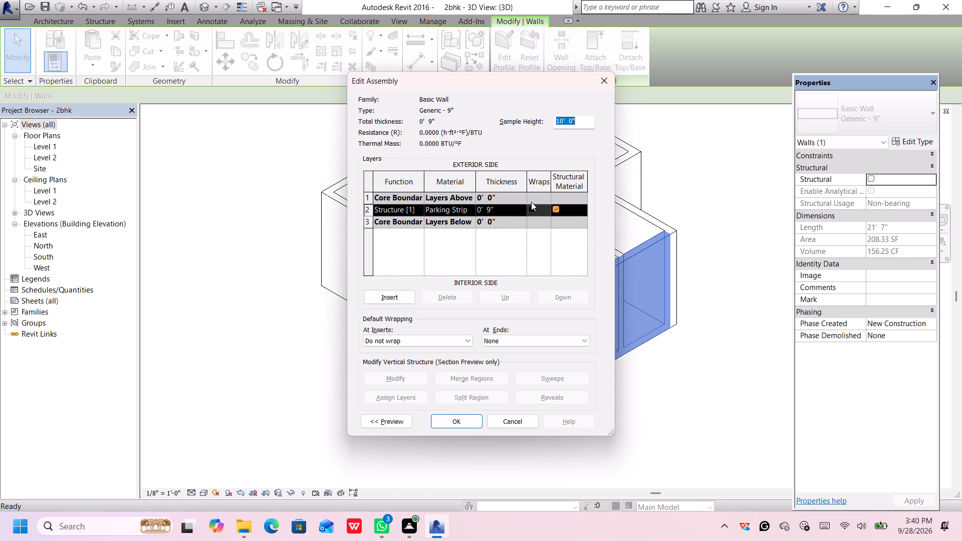
pyautogui.click(558, 208)
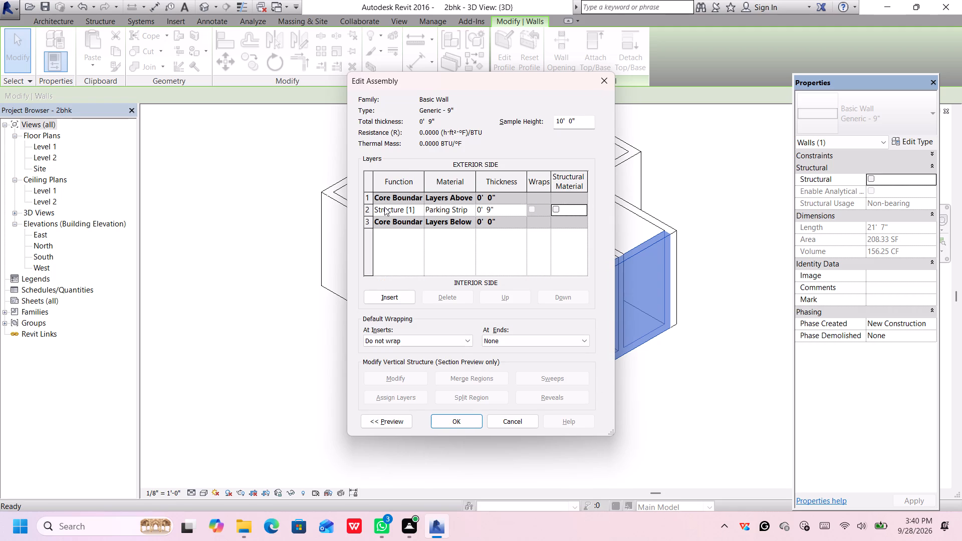
# Open the material selection for the structure layer that uses Parking Stripe in the wall's assembly.
pyautogui.click(384, 209)
pyautogui.click(439, 206)
pyautogui.click(485, 210)
pyautogui.click(494, 207)
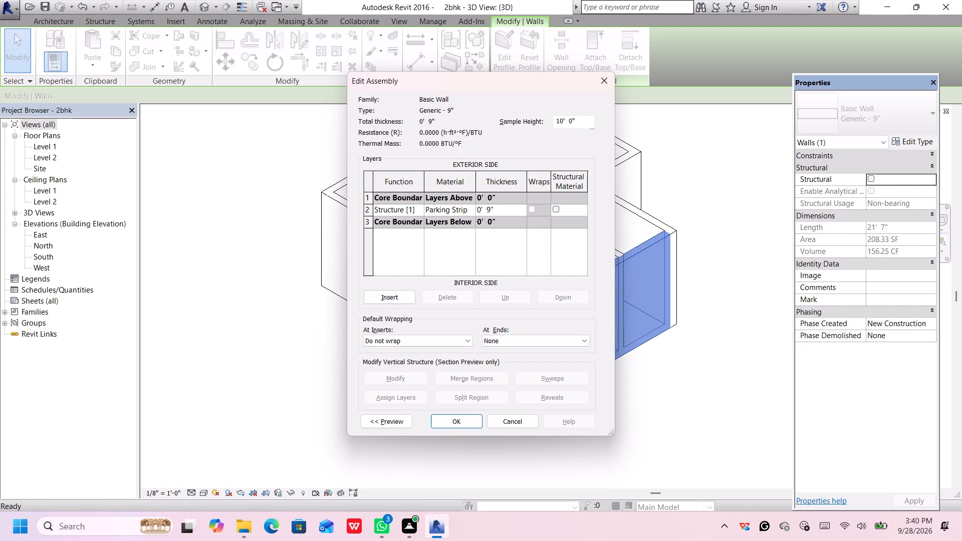
pyautogui.click(464, 205)
pyautogui.click(473, 208)
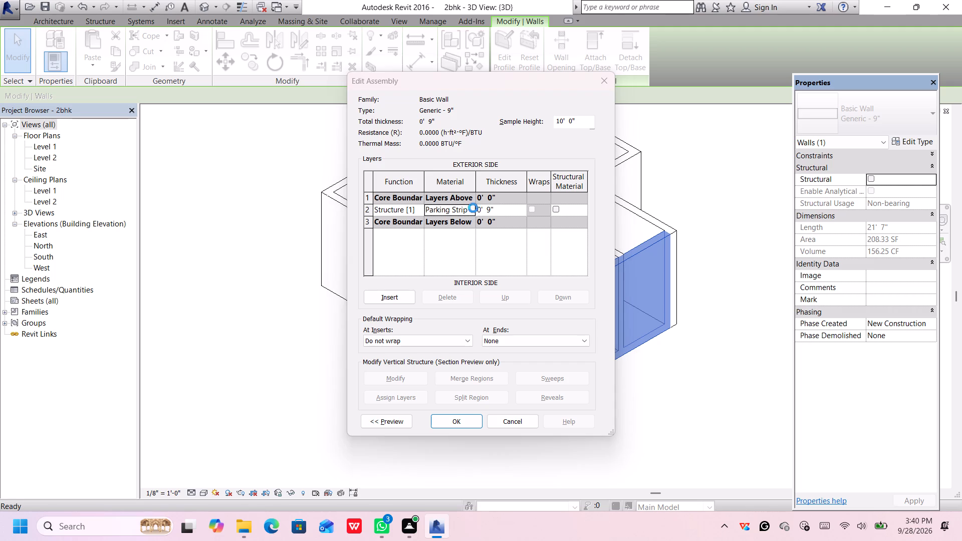
# Browse the project materials and the Autodesk Materials library for a replacement wall material.
pyautogui.scroll(-6, 282, 299)
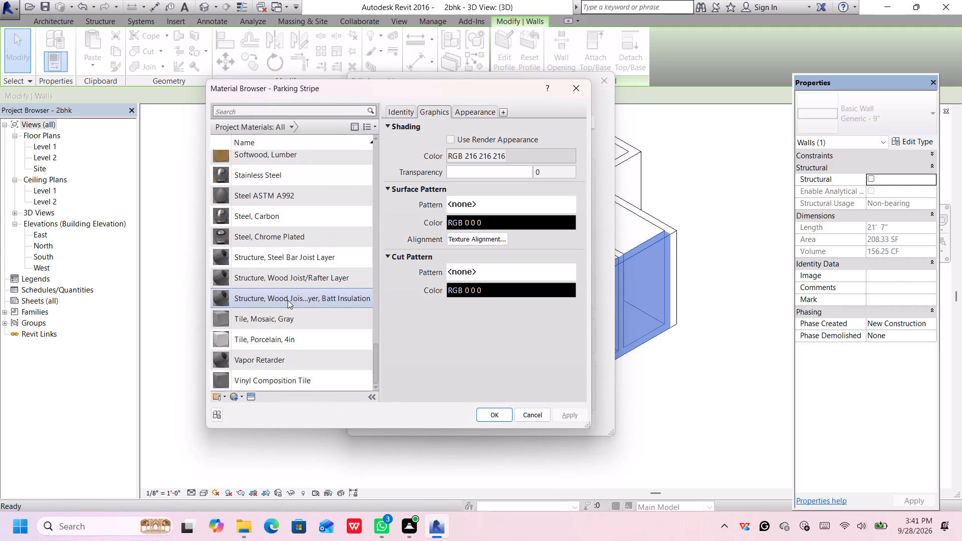
pyautogui.scroll(-7, 289, 300)
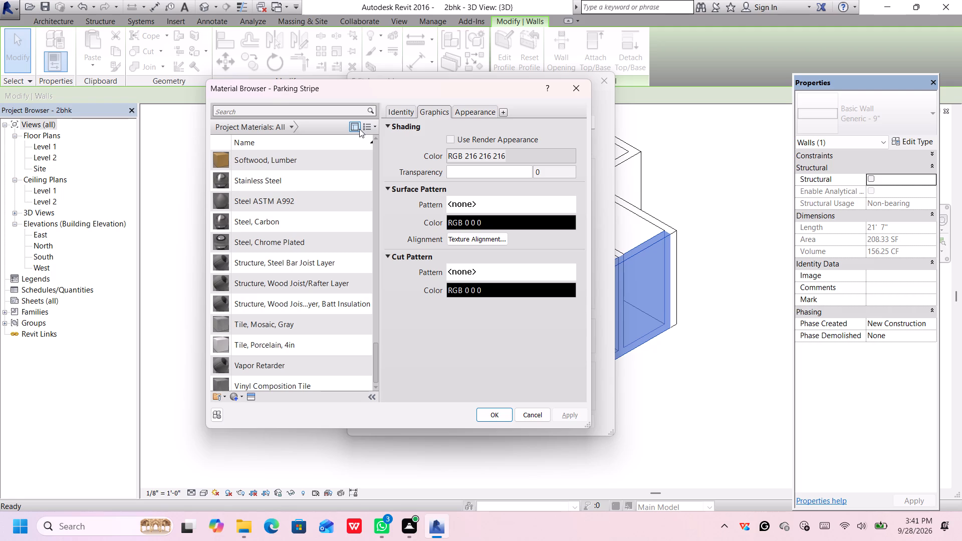
pyautogui.click(359, 129)
pyautogui.scroll(-8, 331, 385)
pyautogui.scroll(2, 331, 378)
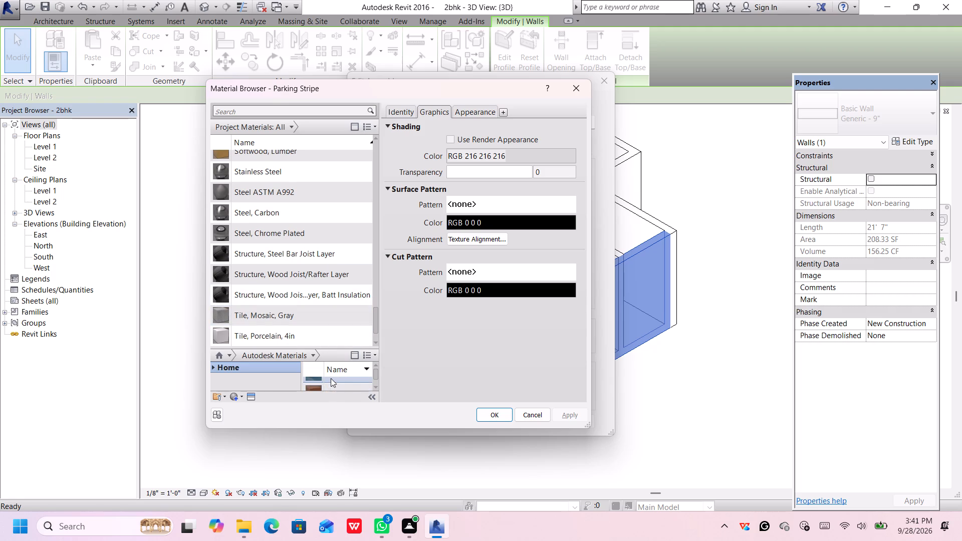
pyautogui.scroll(2, 331, 378)
pyautogui.click(362, 368)
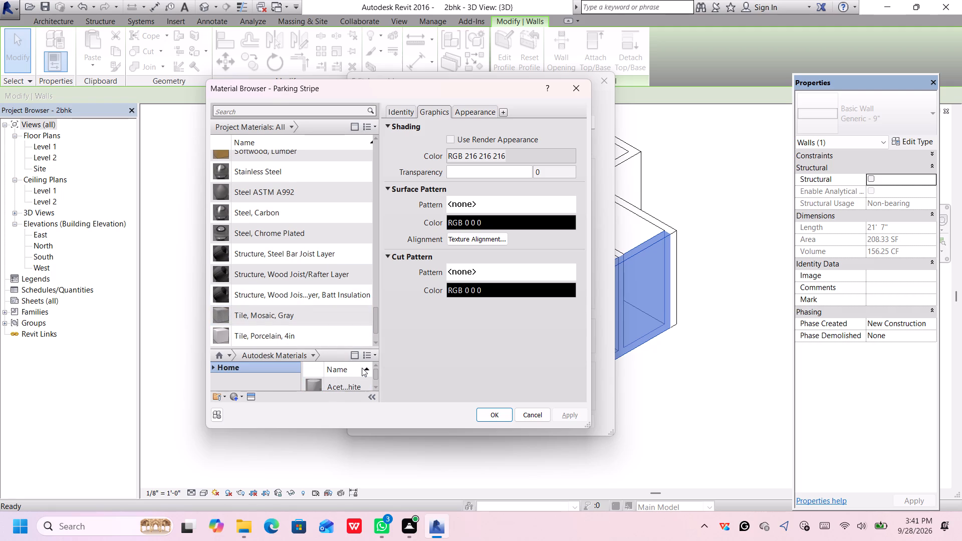
pyautogui.click(361, 368)
pyautogui.scroll(-3, 310, 289)
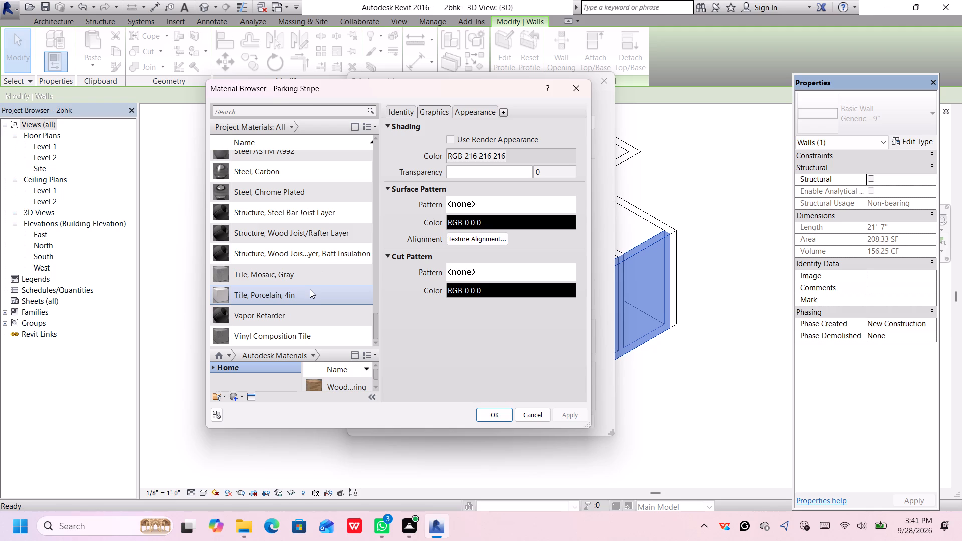
pyautogui.scroll(-5, 310, 291)
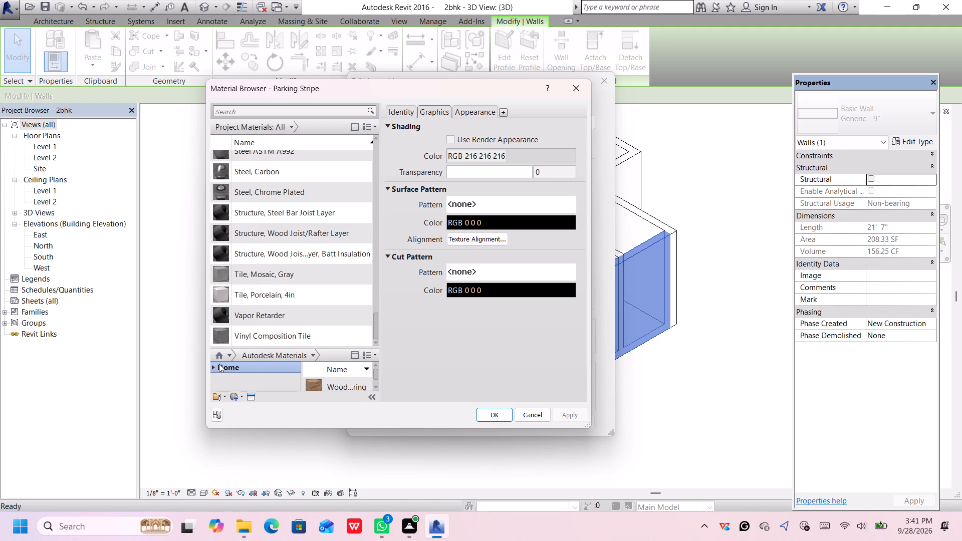
pyautogui.click(219, 365)
pyautogui.scroll(-1, 399, 356)
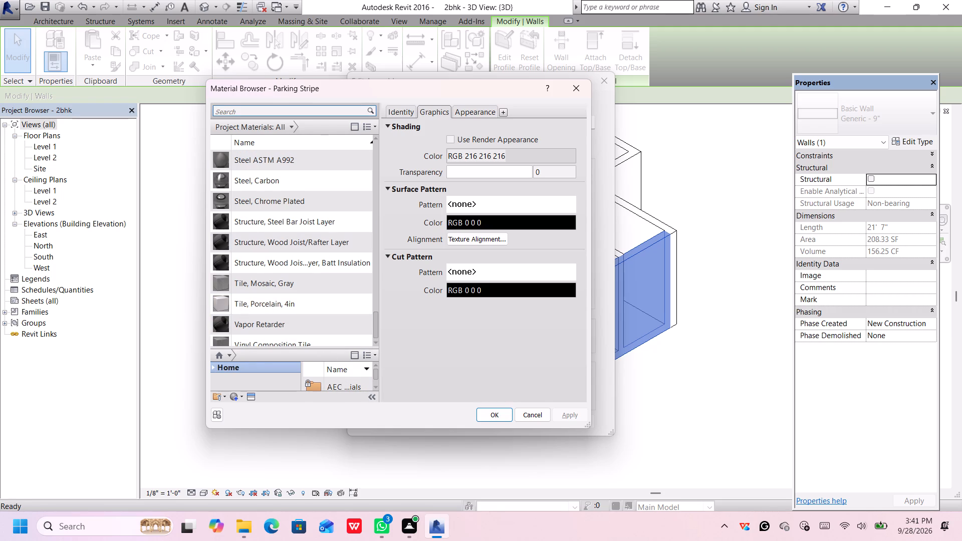
# Search the materials for "pai", compare the matching entries and select Door - Frame.
pyautogui.click(315, 109)
pyautogui.press('p')
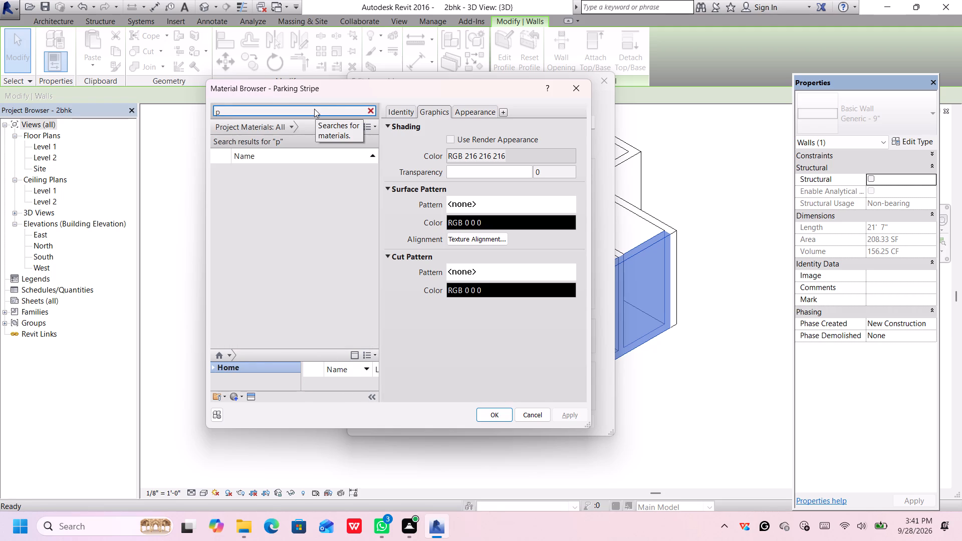
pyautogui.write('ai')
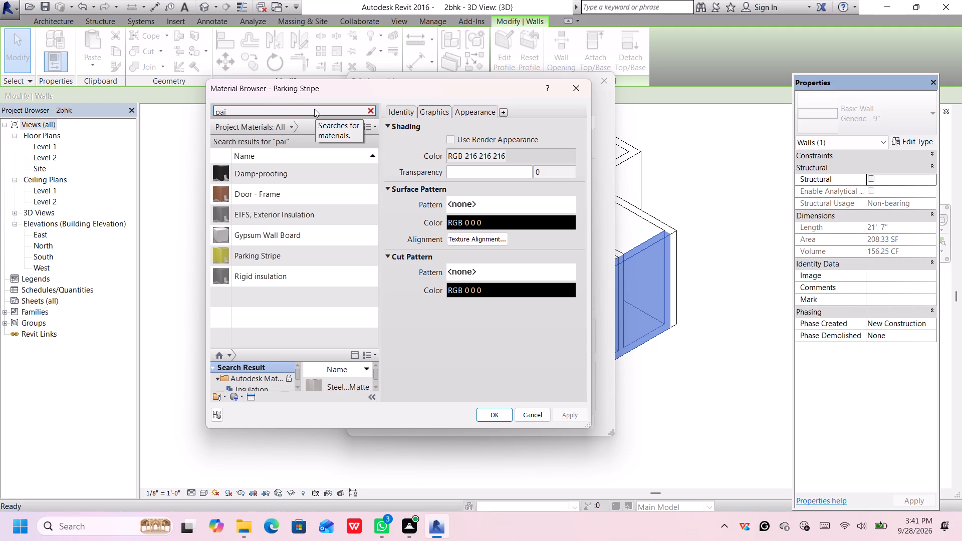
pyautogui.click(289, 268)
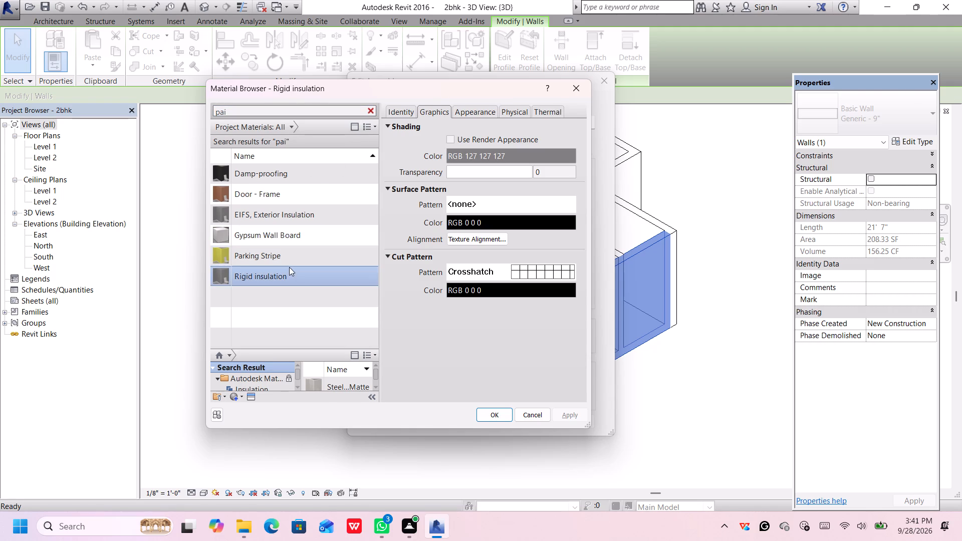
pyautogui.click(300, 234)
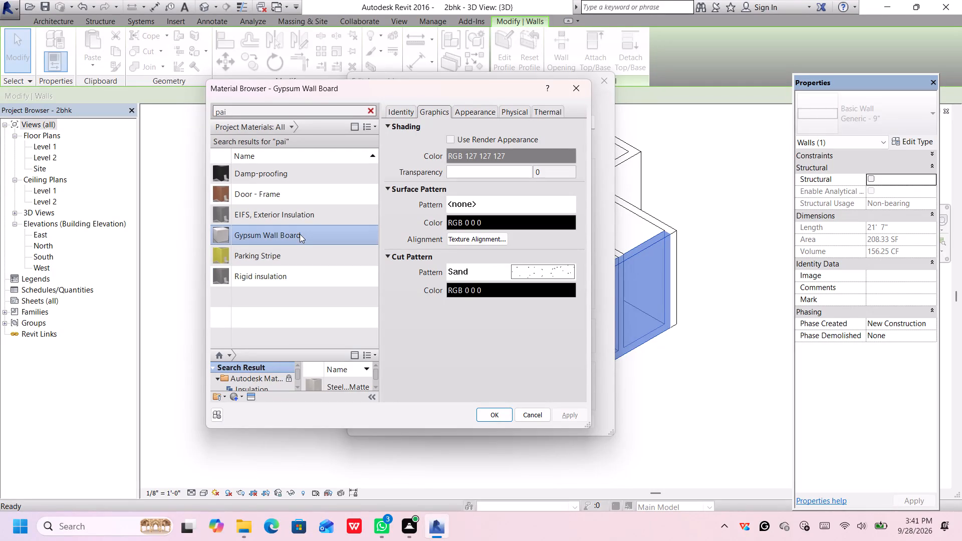
pyautogui.click(306, 218)
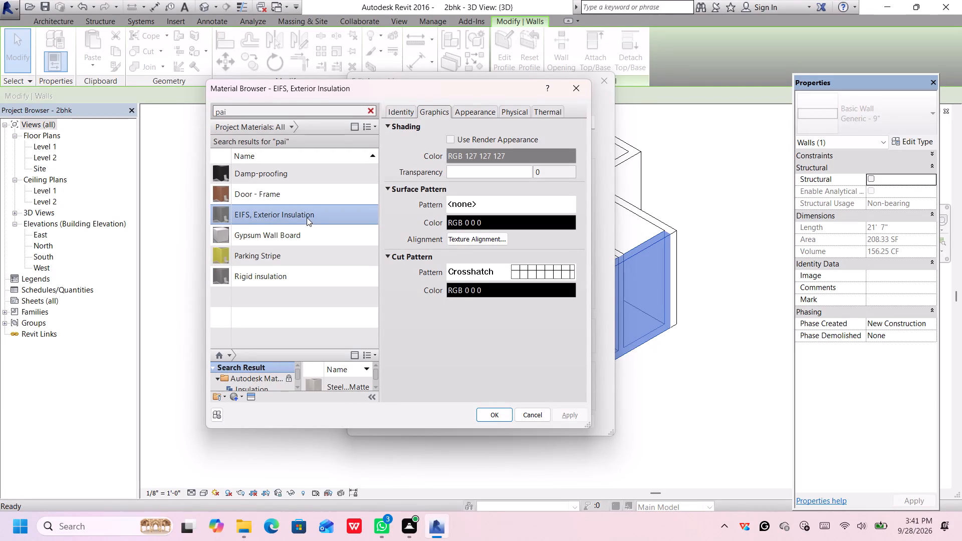
pyautogui.click(312, 197)
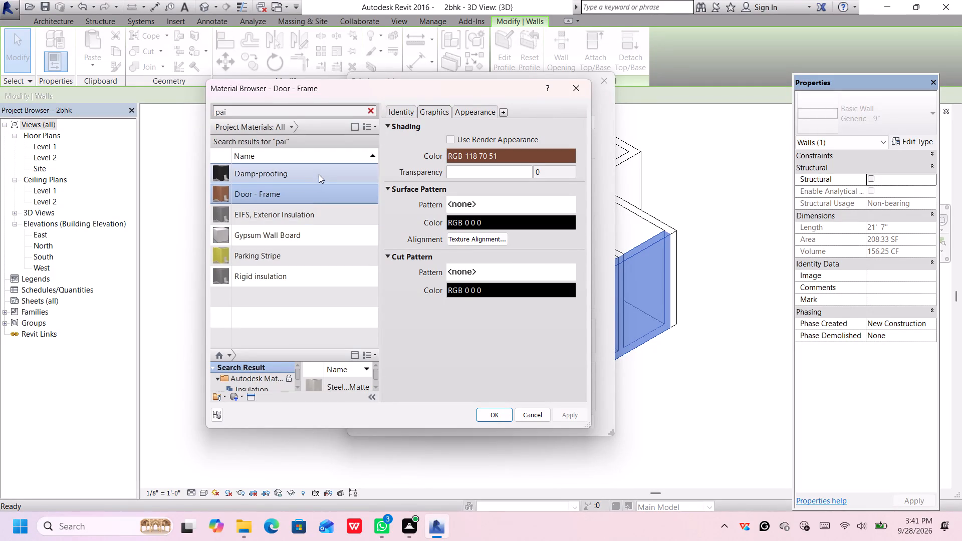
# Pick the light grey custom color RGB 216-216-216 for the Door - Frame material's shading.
pyautogui.click(552, 158)
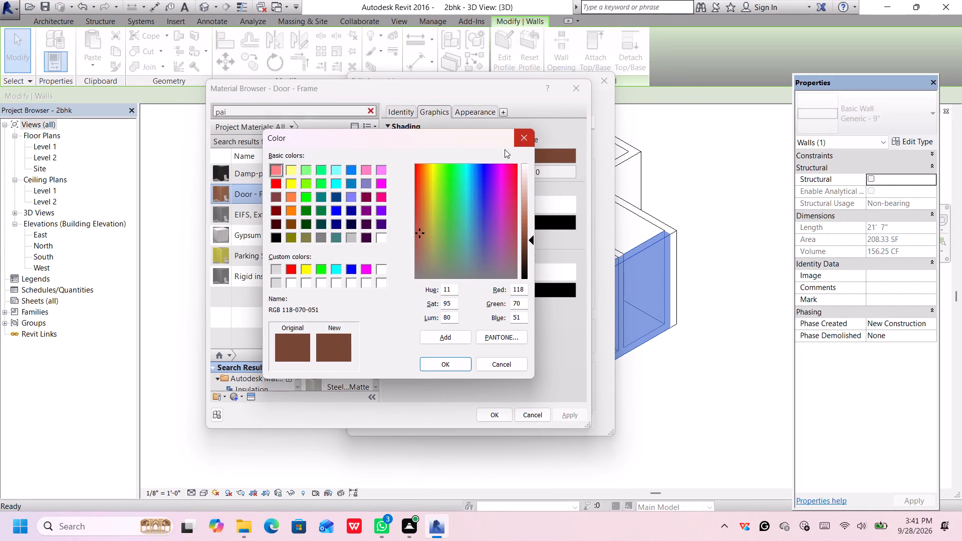
pyautogui.click(275, 282)
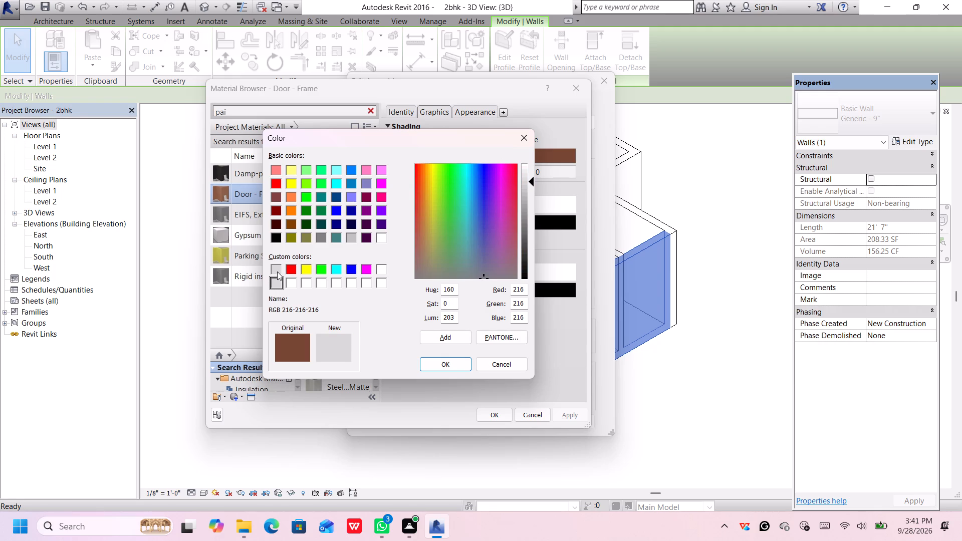
pyautogui.click(298, 352)
pyautogui.click(276, 266)
pyautogui.doubleClick(289, 352)
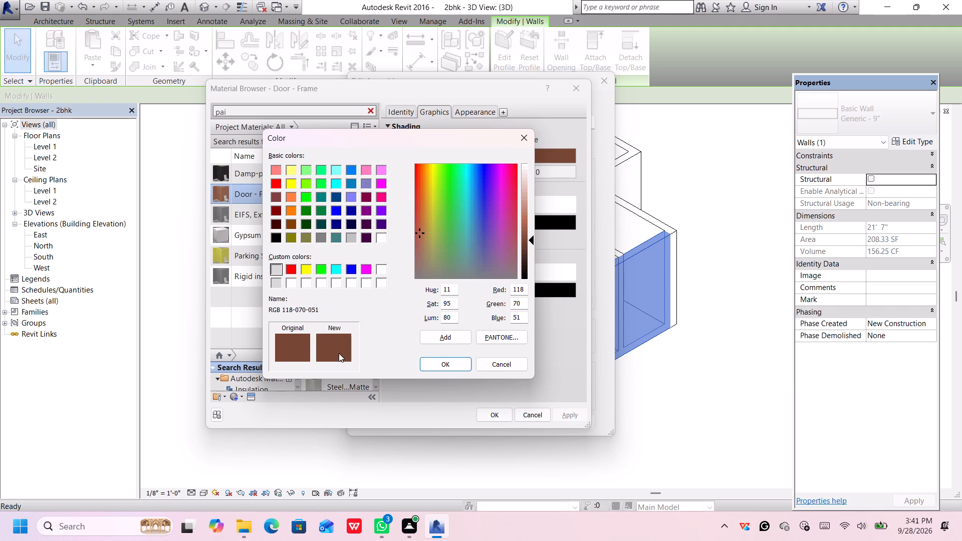
pyautogui.click(339, 353)
pyautogui.click(297, 351)
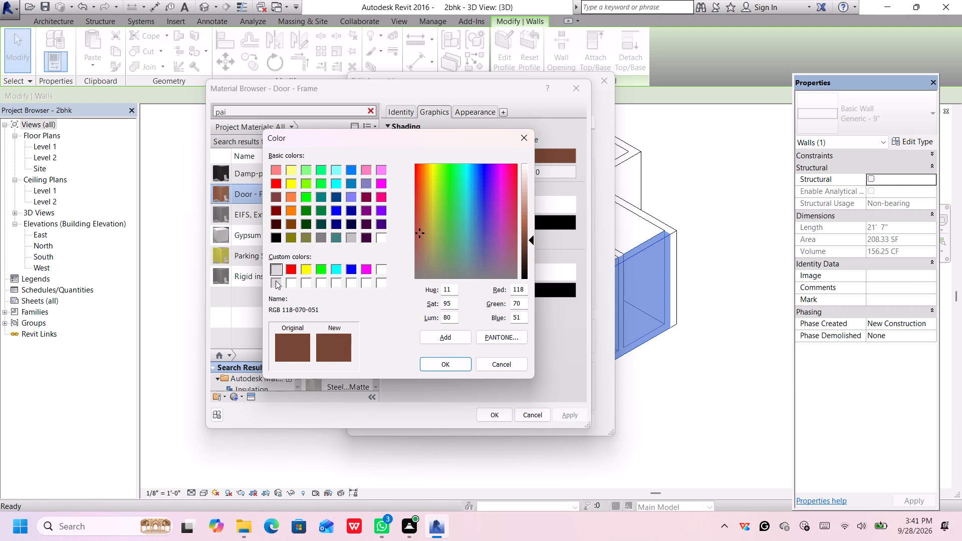
pyautogui.click(276, 281)
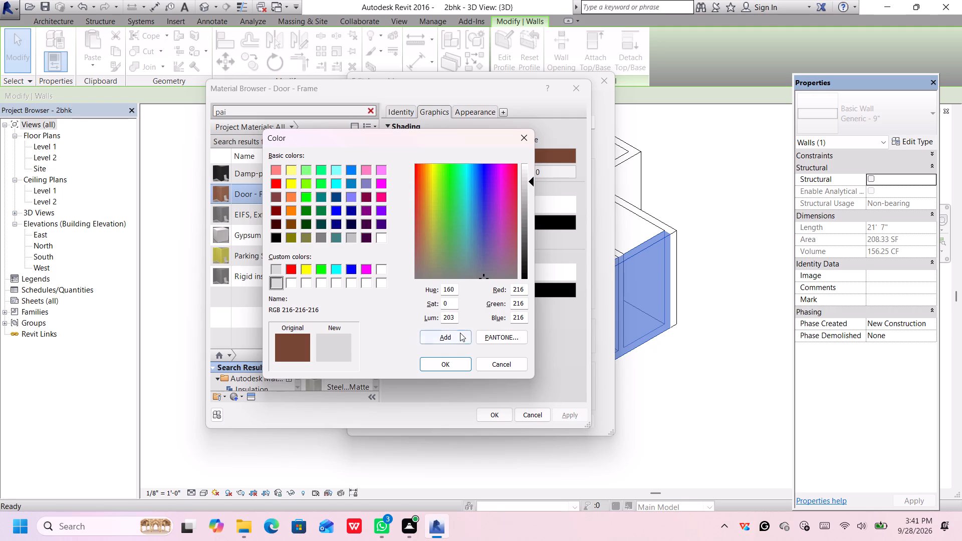
# Choose the light grey PANTONE 441 C from the Pantone colors for the Door - Frame material's shading.
pyautogui.click(492, 339)
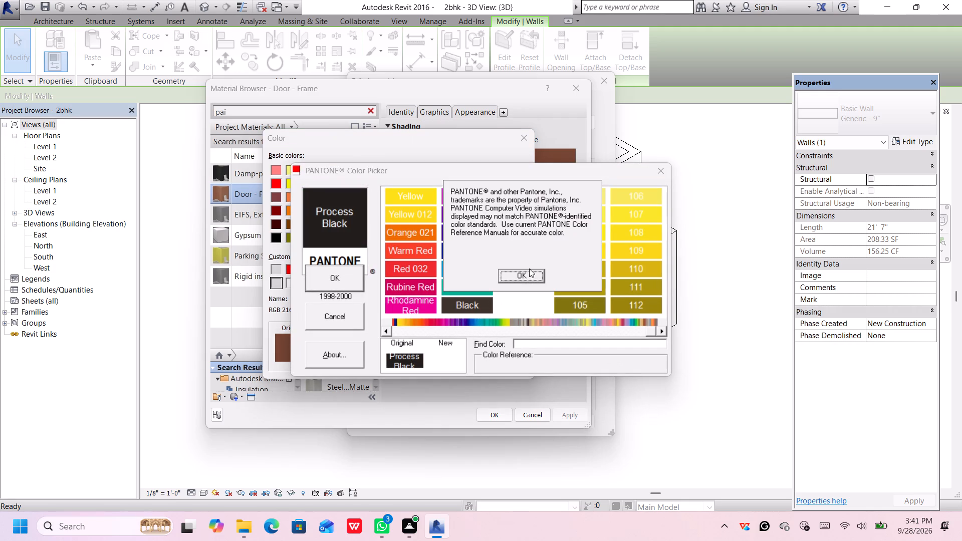
pyautogui.click(524, 275)
pyautogui.scroll(-1, 472, 286)
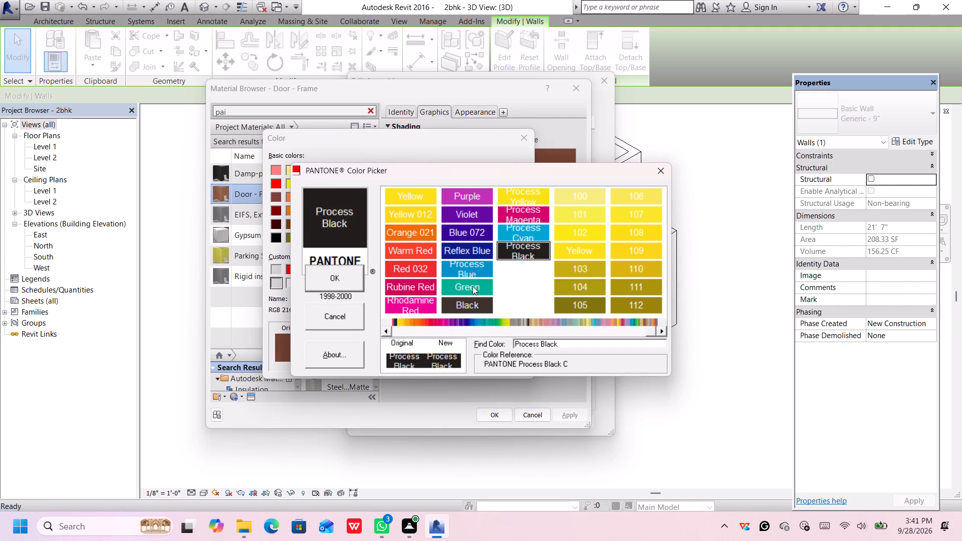
pyautogui.scroll(-2, 472, 286)
pyautogui.scroll(-1, 417, 313)
pyautogui.click(513, 321)
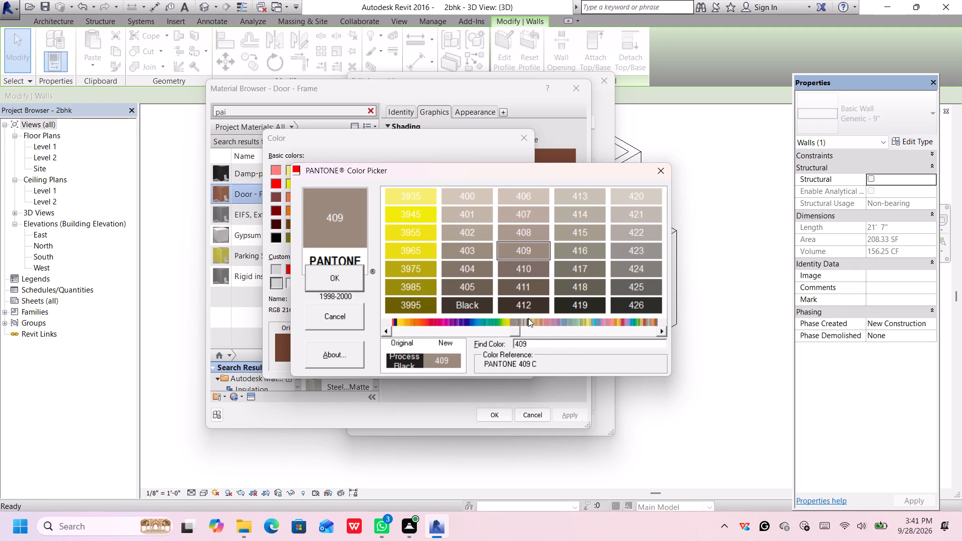
pyautogui.click(512, 320)
pyautogui.click(524, 319)
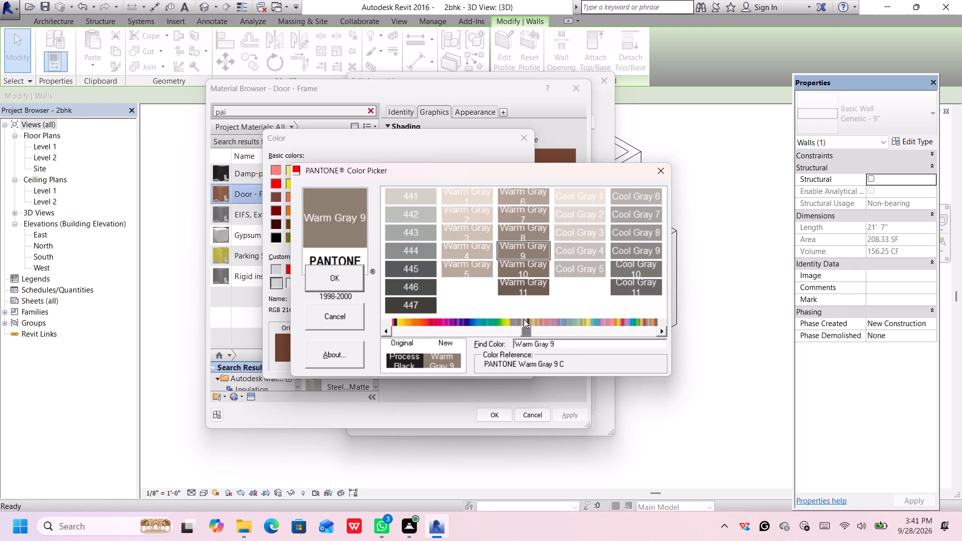
pyautogui.click(419, 214)
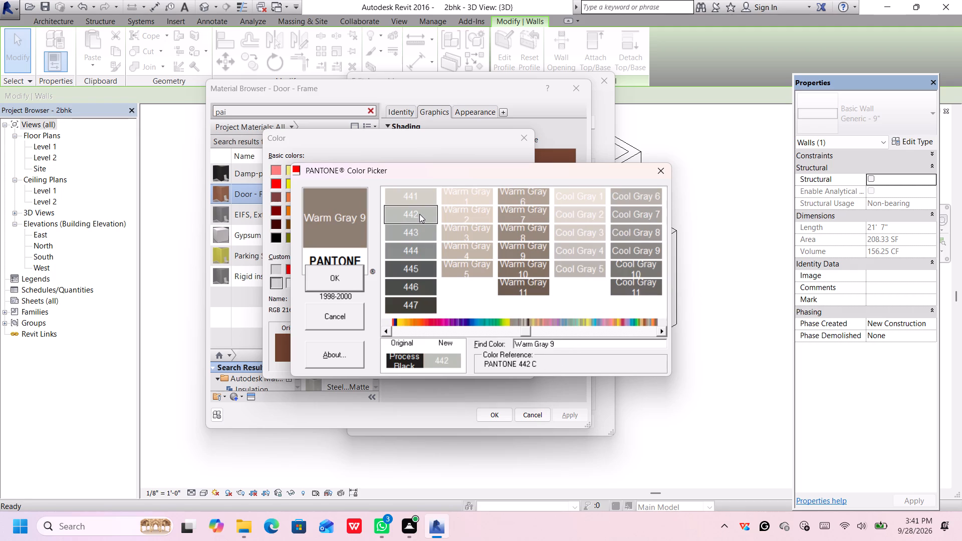
pyautogui.click(418, 198)
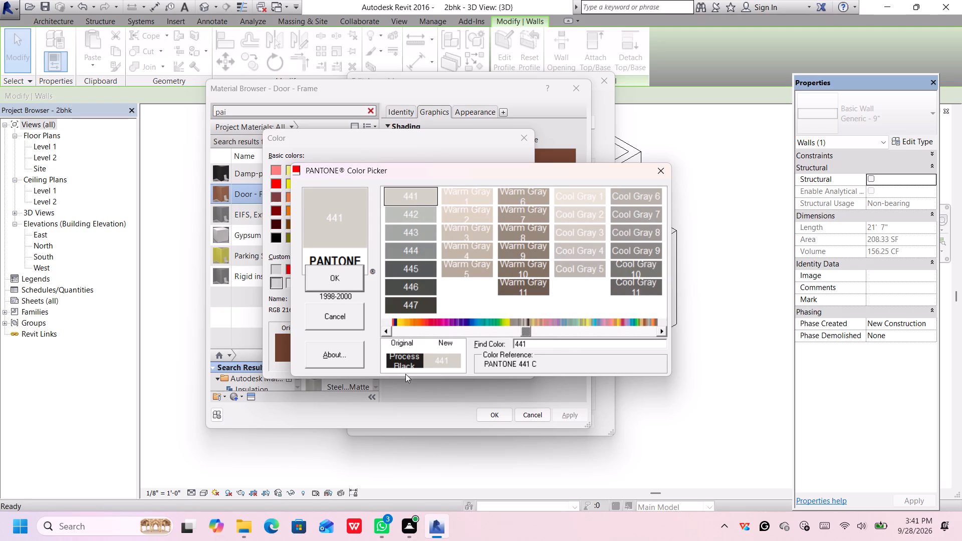
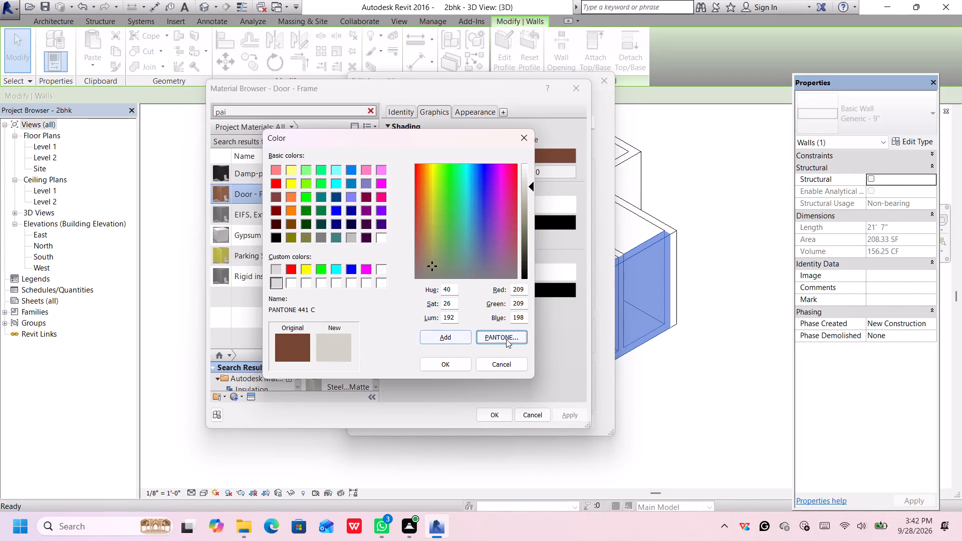
# Add PANTONE 441 C to the custom colours, use it as the Door - Frame material's shading colour, and apply the material.
pyautogui.click(455, 334)
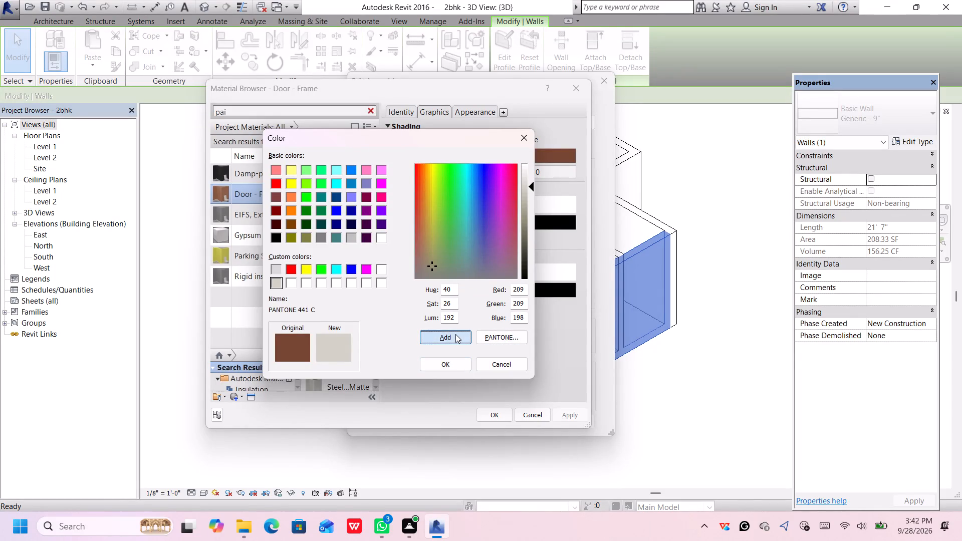
pyautogui.doubleClick(455, 334)
pyautogui.click(279, 285)
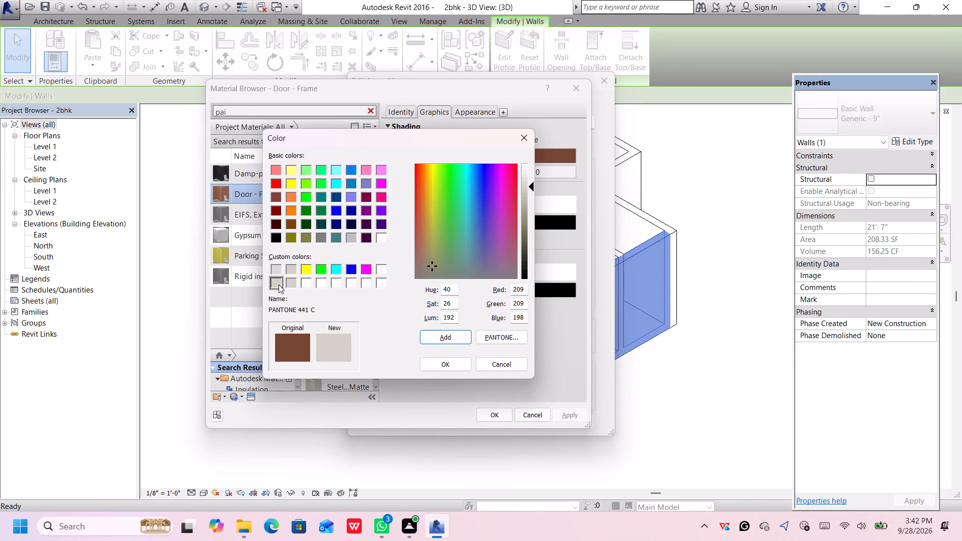
pyautogui.click(444, 359)
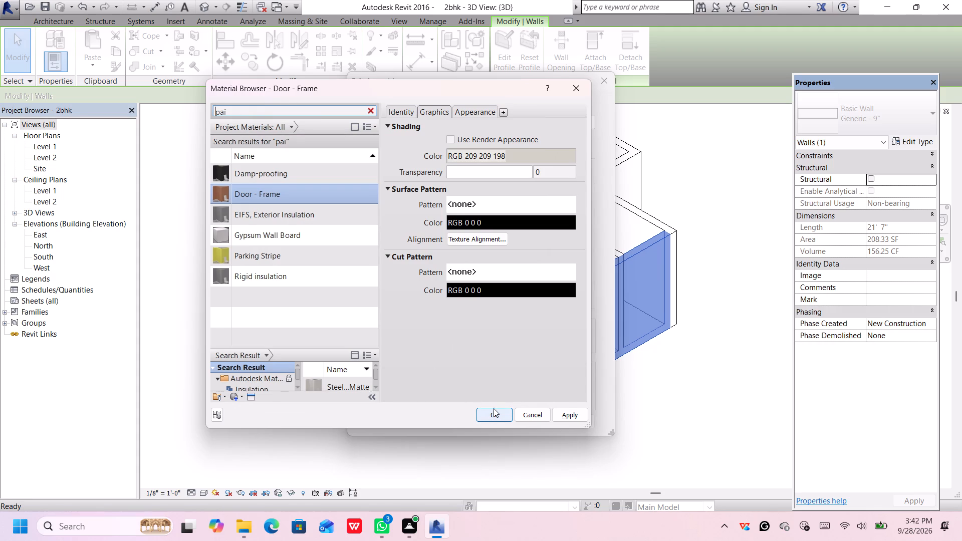
pyautogui.click(564, 413)
pyautogui.click(564, 413)
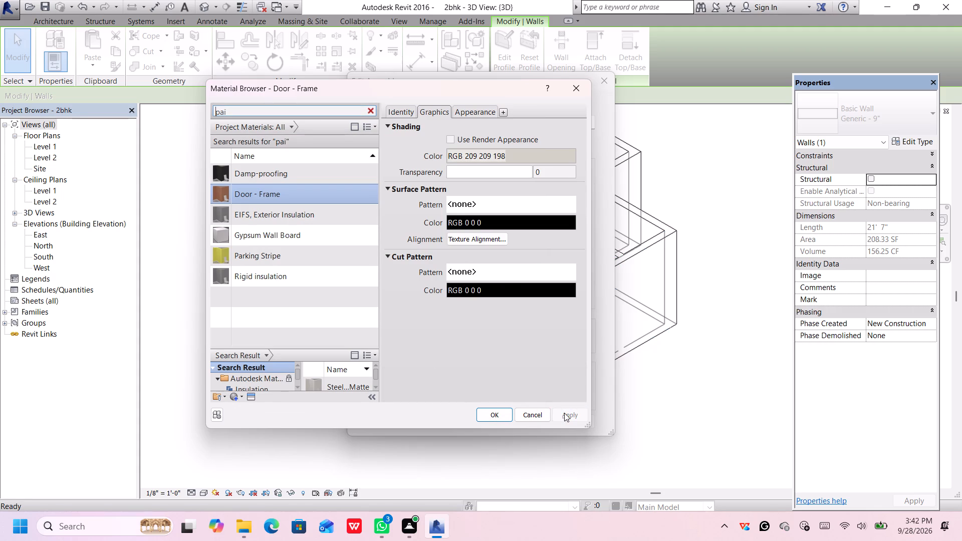
pyautogui.click(485, 412)
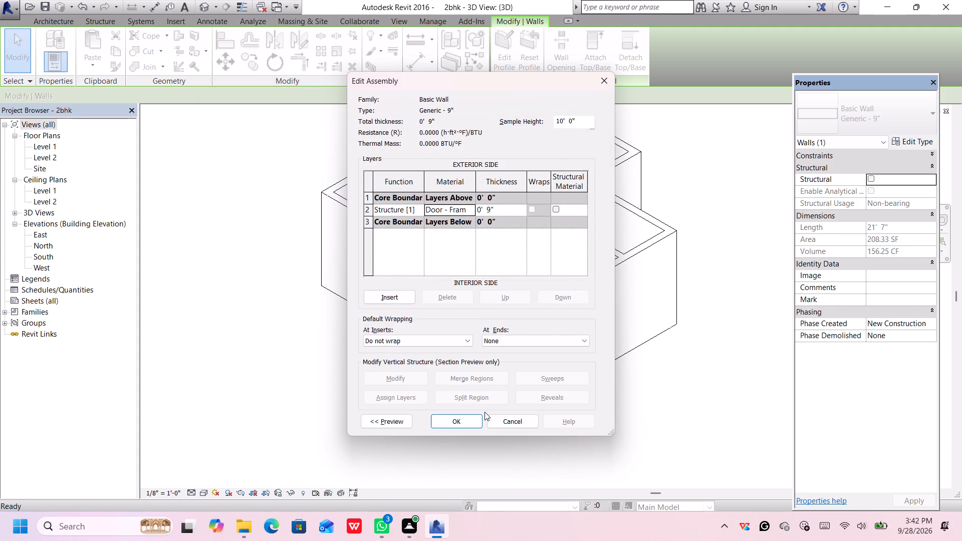
# Mark the Structure [1] layer of the Generic - 9" wall as the structural material and accept the assembly.
pyautogui.click(531, 209)
pyautogui.click(555, 209)
pyautogui.click(449, 410)
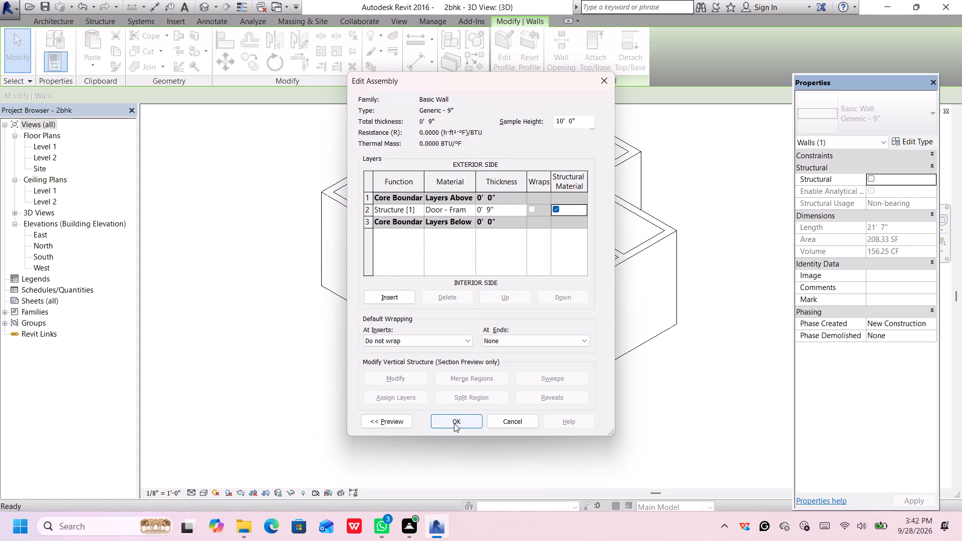
pyautogui.click(455, 424)
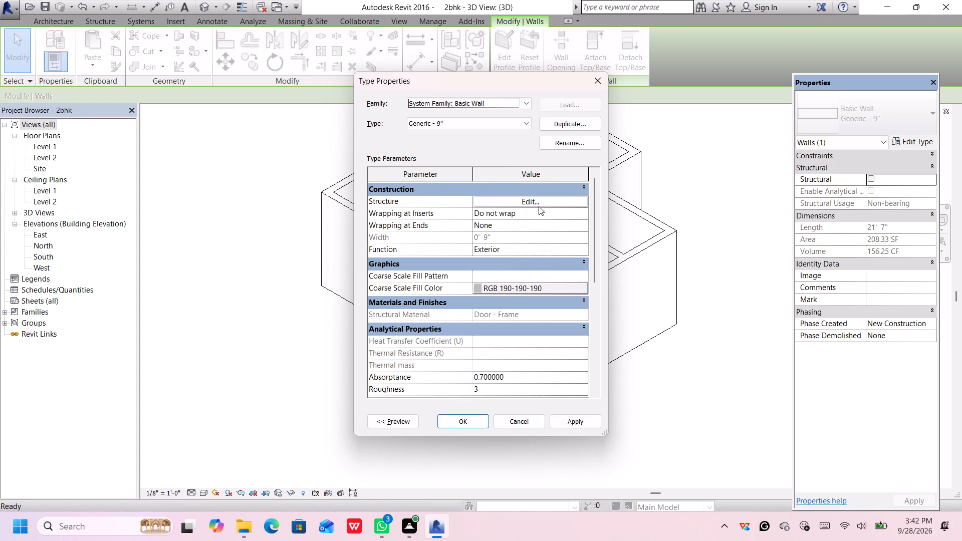
# Set the Generic - 9" wall's default wrapping to Exterior at both inserts and ends, and accept the type properties.
pyautogui.click(540, 200)
pyautogui.click(408, 341)
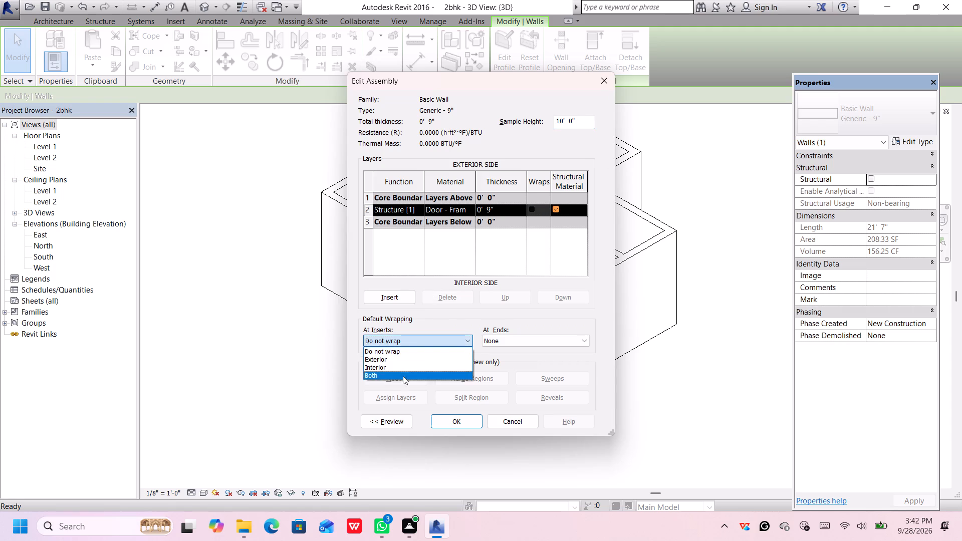
pyautogui.click(402, 359)
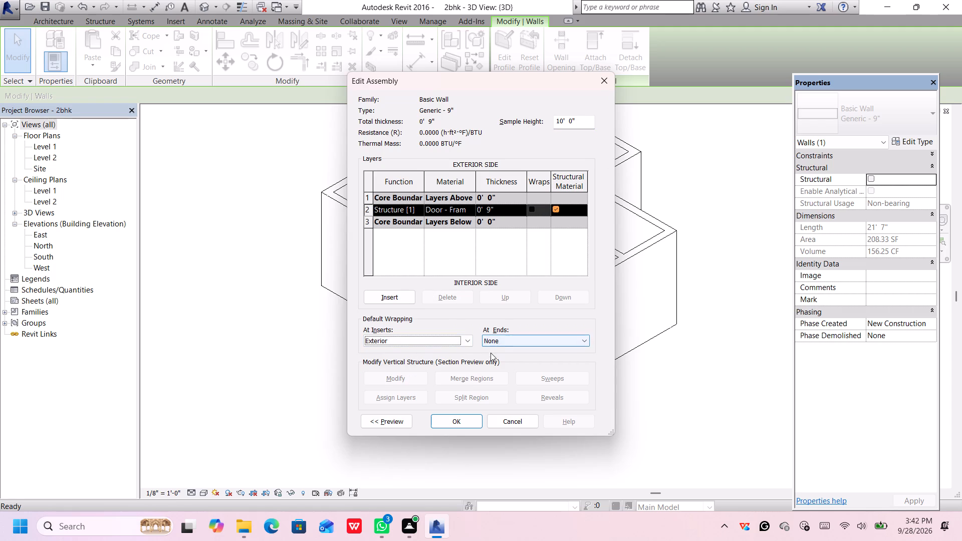
pyautogui.click(494, 338)
pyautogui.click(493, 357)
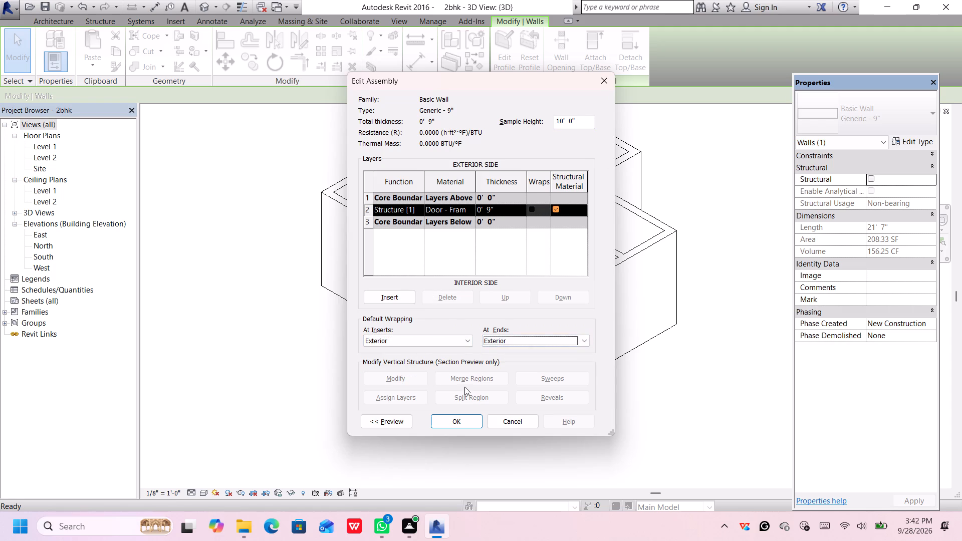
pyautogui.click(449, 418)
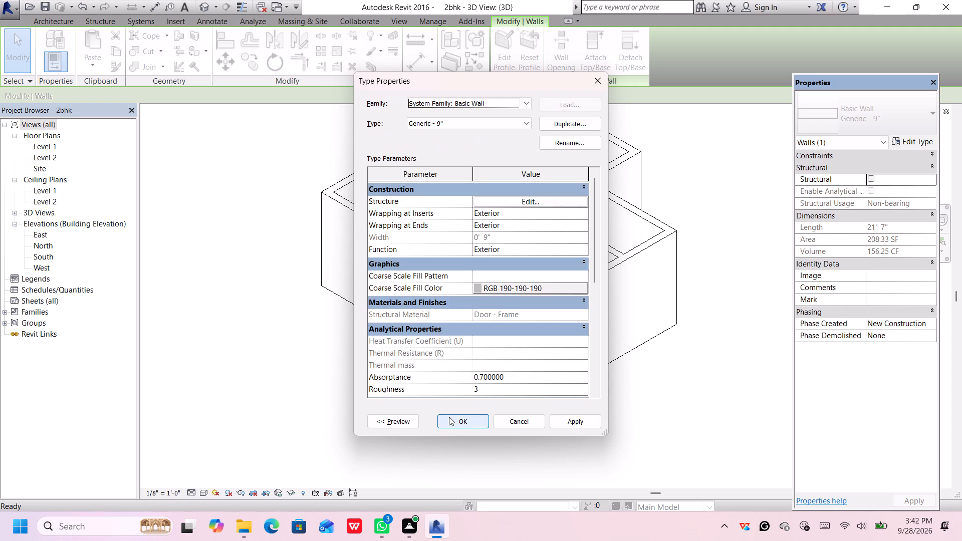
pyautogui.click(449, 417)
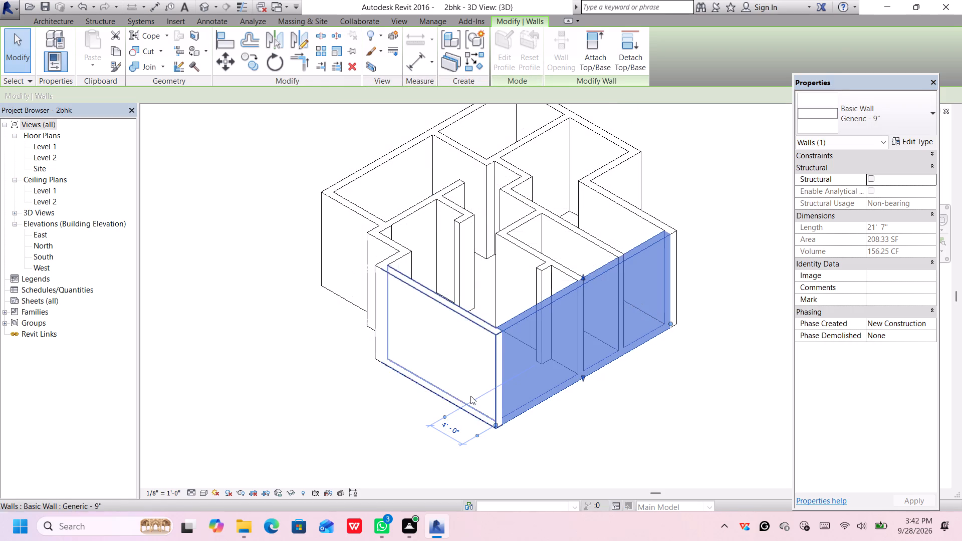
# Switch the 3D view's visual style to Realistic and inspect the exterior walls.
pyautogui.click(202, 492)
pyautogui.click(210, 470)
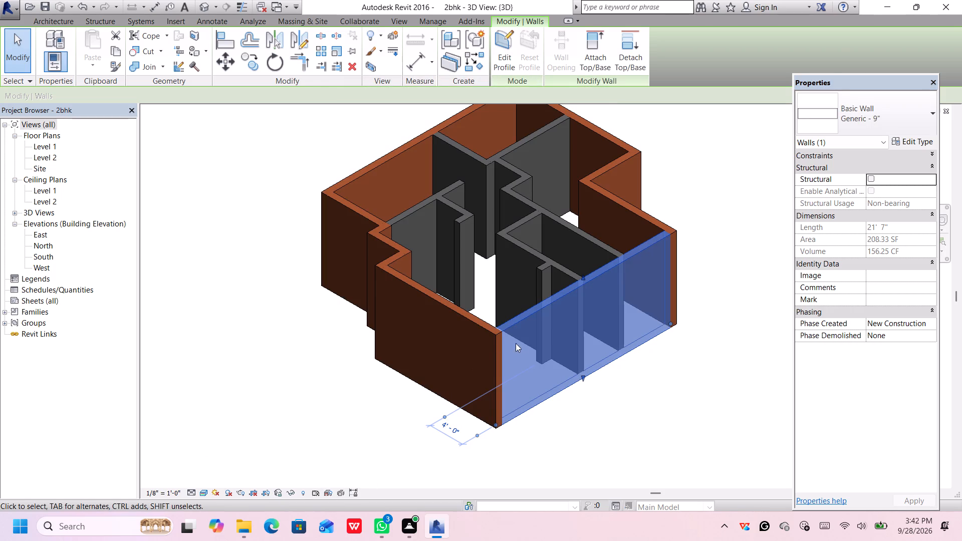
pyautogui.click(525, 436)
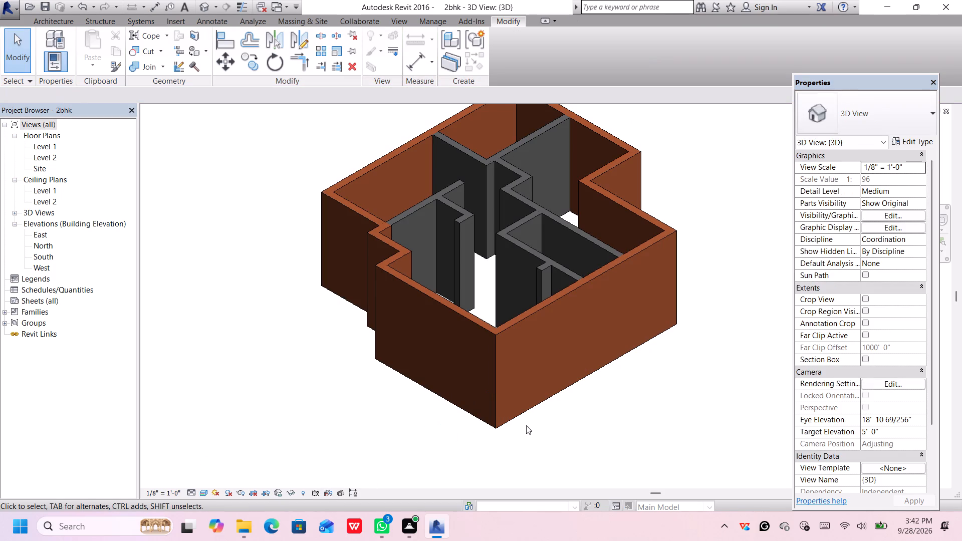
pyautogui.moveTo(566, 306); pyautogui.dragTo(539, 357, button='middle')
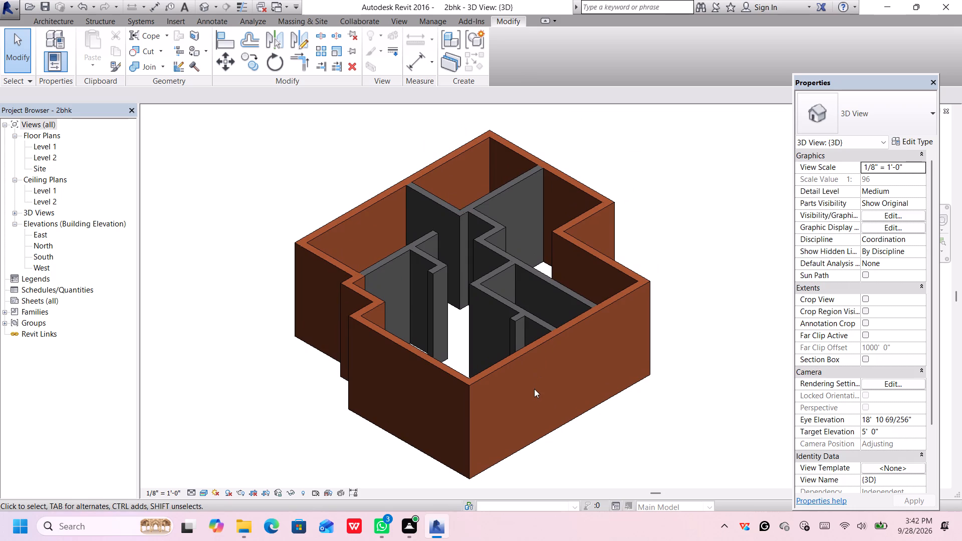
pyautogui.scroll(-2, 534, 389)
pyautogui.scroll(3, 533, 394)
pyautogui.moveTo(535, 403); pyautogui.dragTo(527, 379, button='middle')
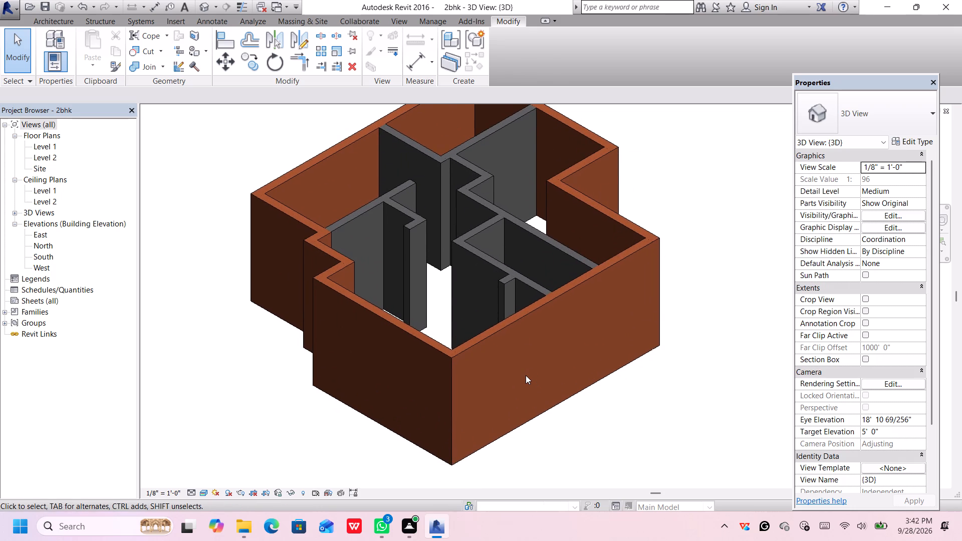
pyautogui.scroll(-2, 526, 375)
# Turn off Room Bounding for the 21' 7" long exterior wall, keeping its type as Generic - 9".
pyautogui.click(520, 362)
pyautogui.click(510, 339)
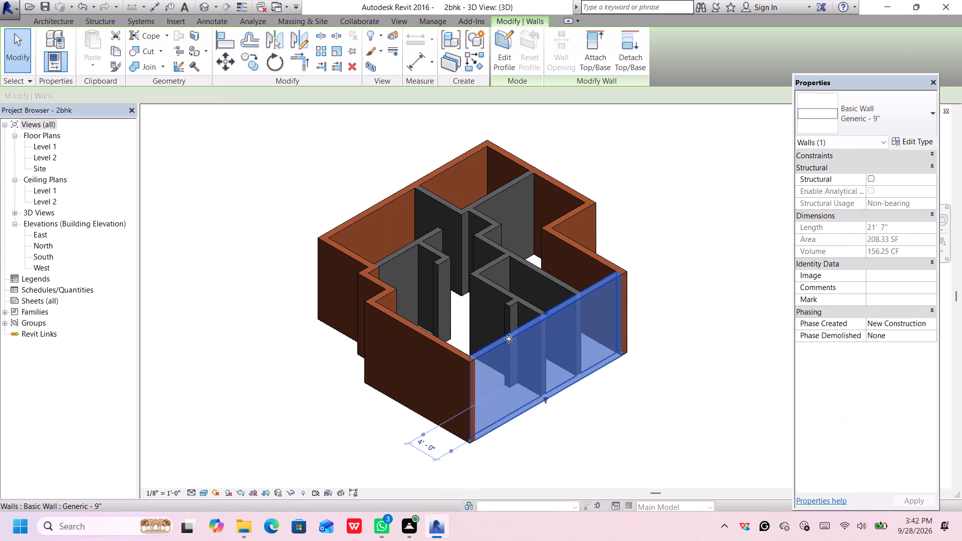
pyautogui.rightClick(517, 370)
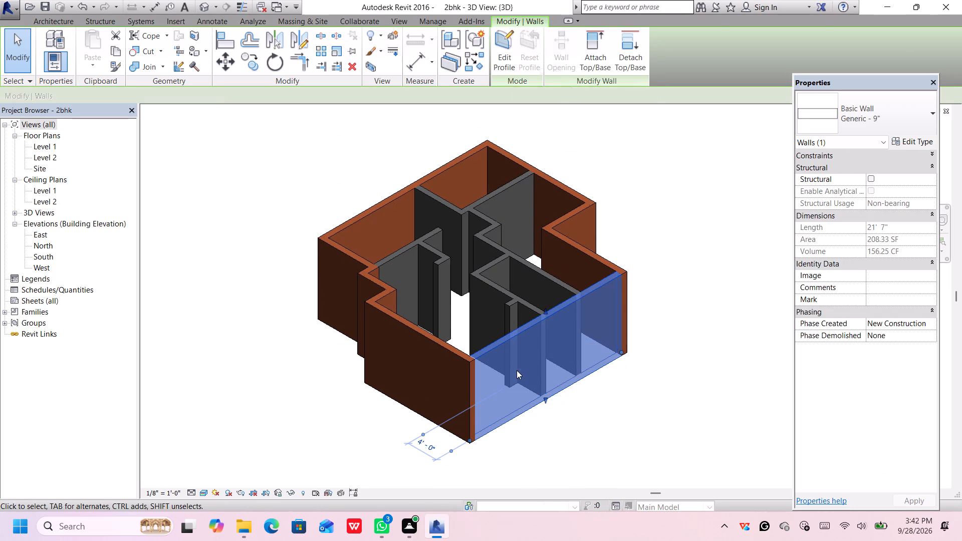
pyautogui.click(527, 362)
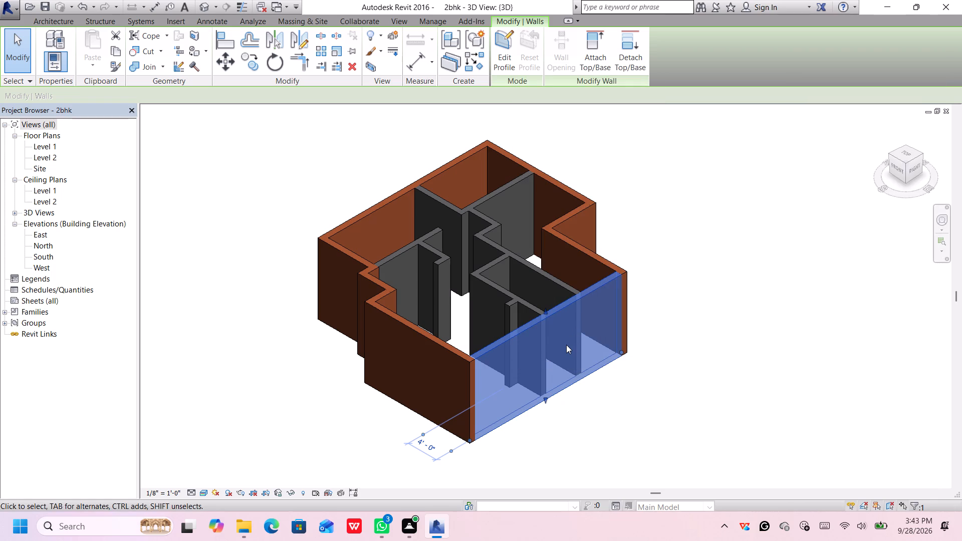
pyautogui.rightClick(568, 331)
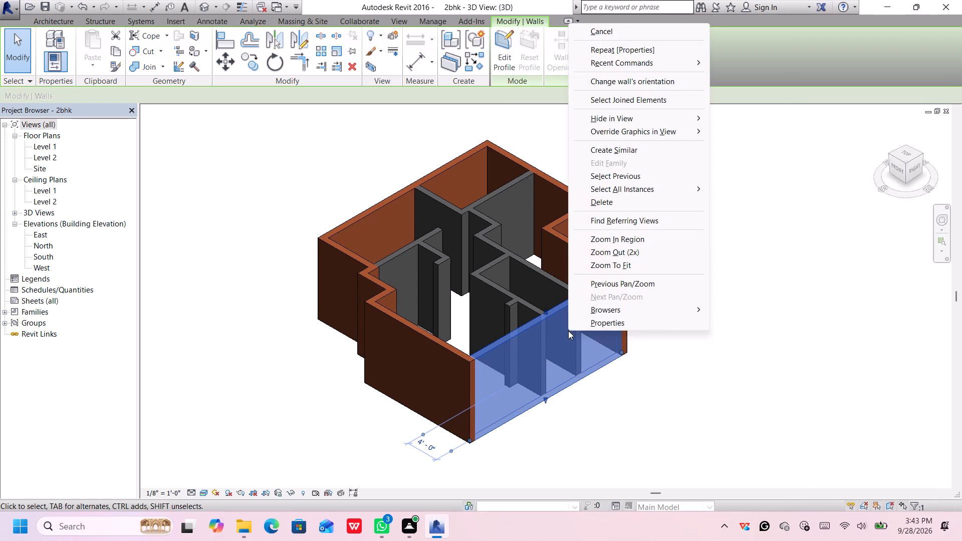
pyautogui.click(595, 321)
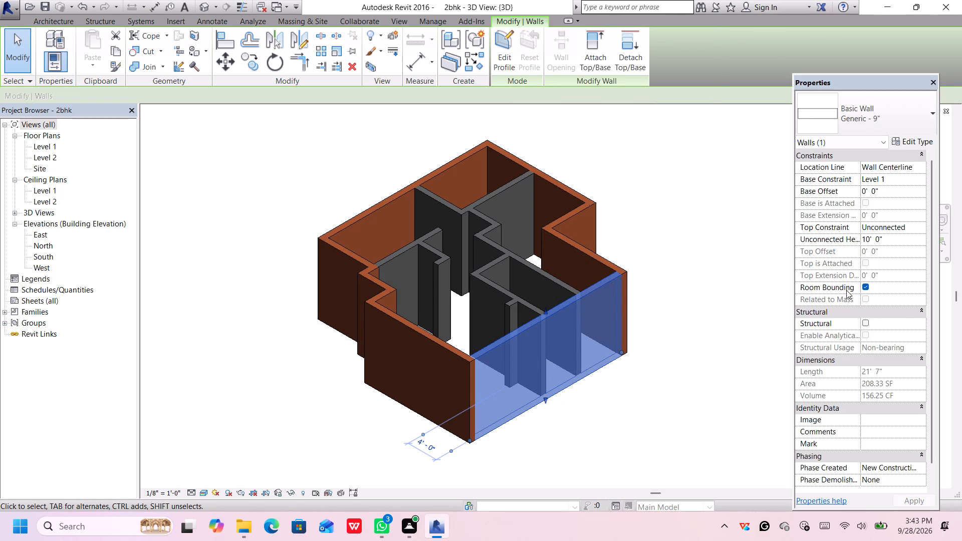
pyautogui.click(865, 286)
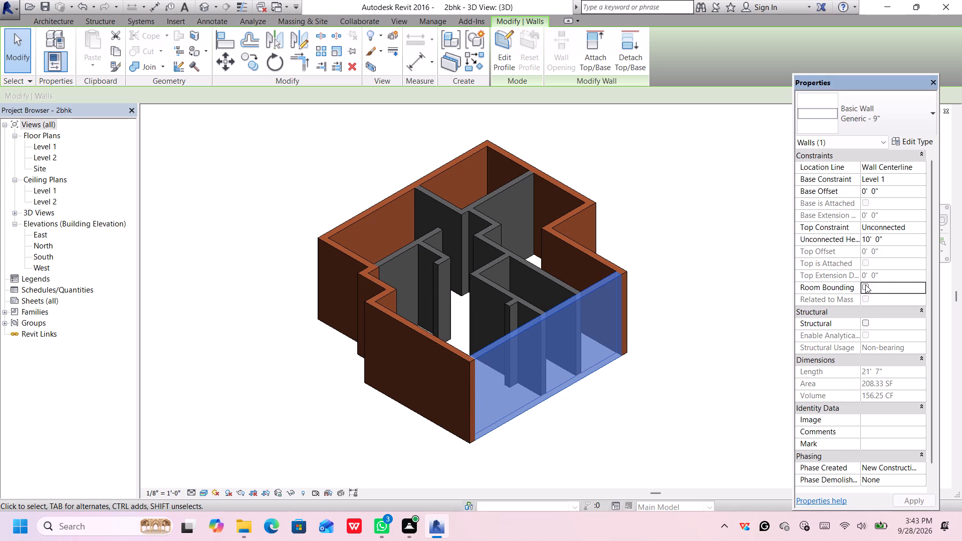
pyautogui.scroll(-3, 866, 342)
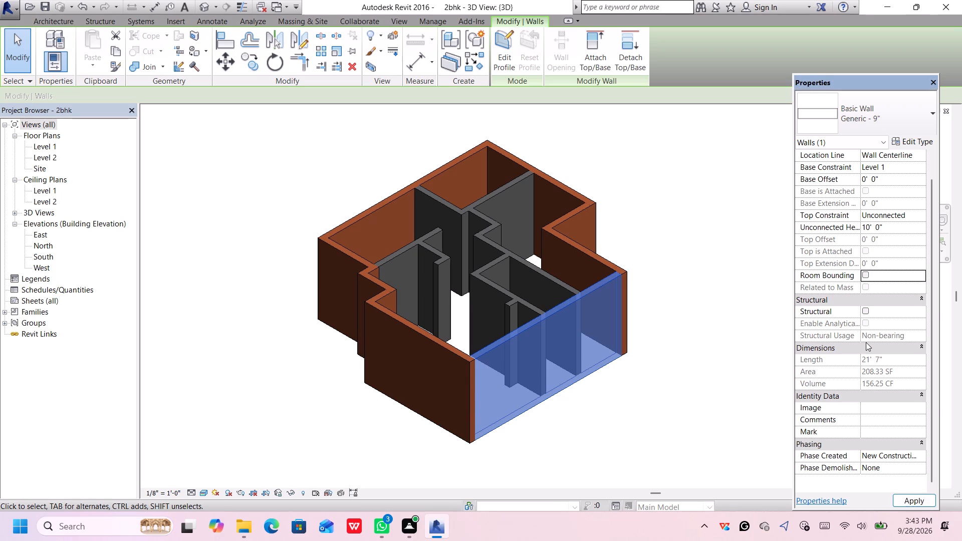
pyautogui.scroll(-2, 875, 392)
pyautogui.scroll(5, 854, 322)
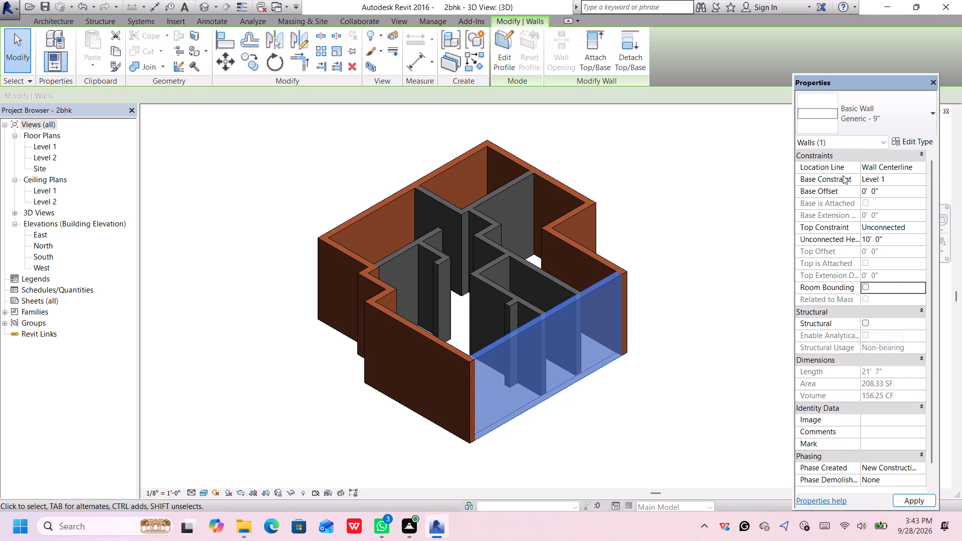
pyautogui.click(860, 119)
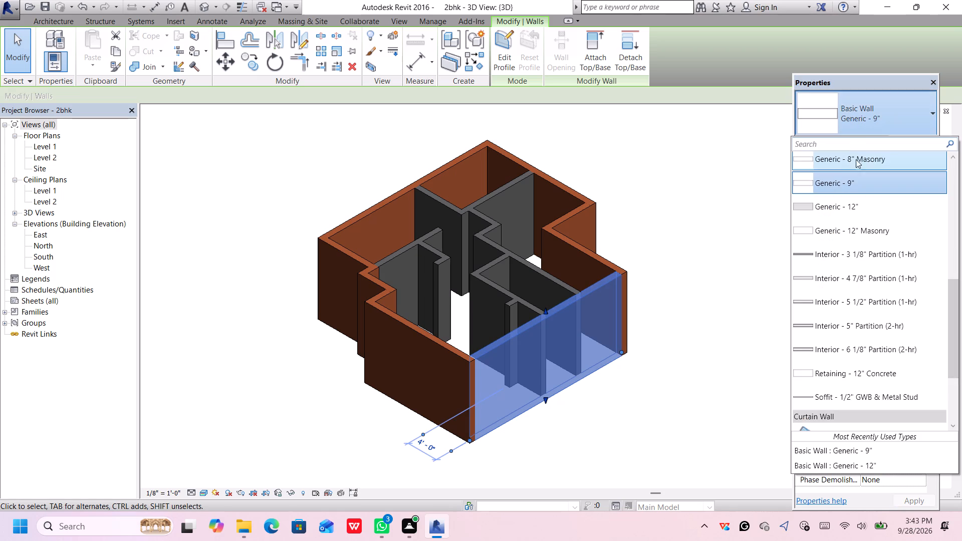
pyautogui.click(803, 182)
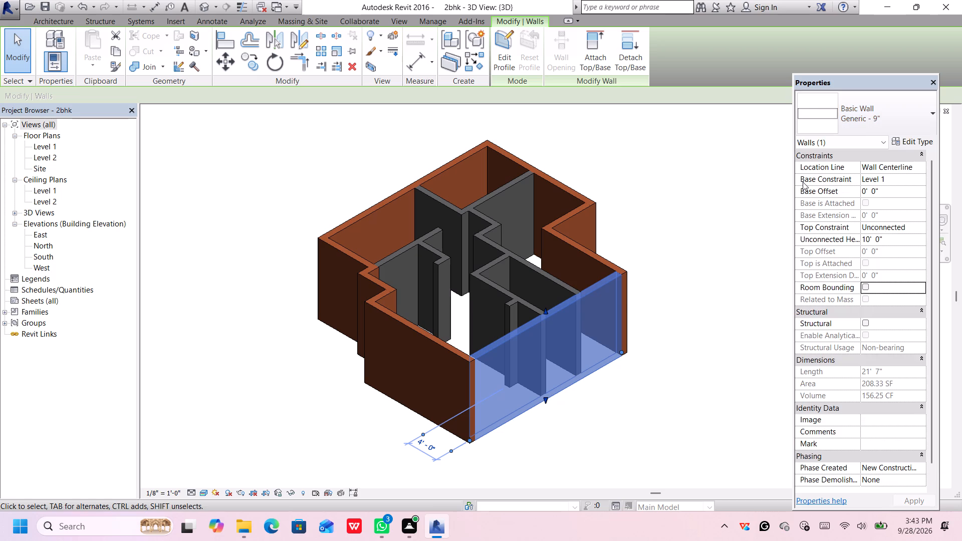
# Assign the Default Wall material to the Structure [1] layer of the Generic - 9" wall type.
pyautogui.click(897, 139)
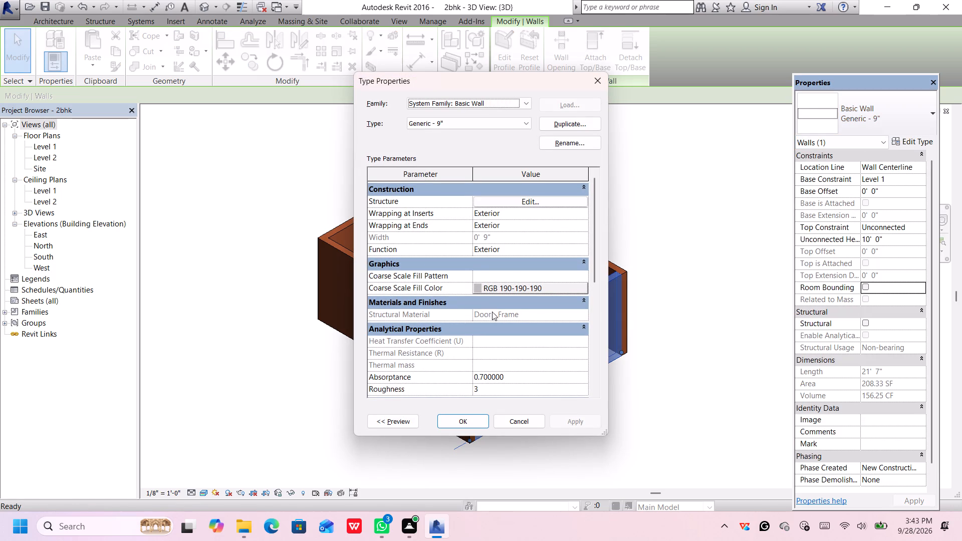
pyautogui.click(516, 312)
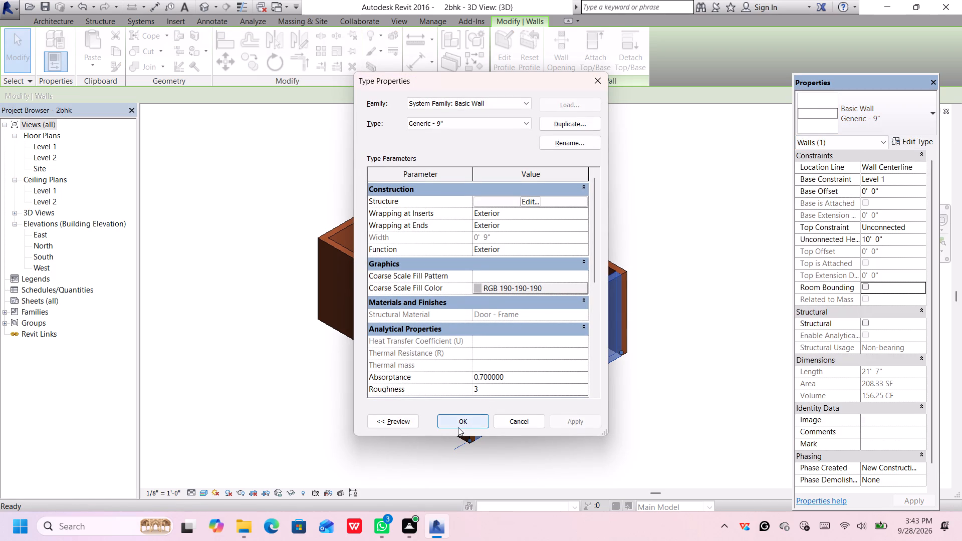
pyautogui.click(525, 198)
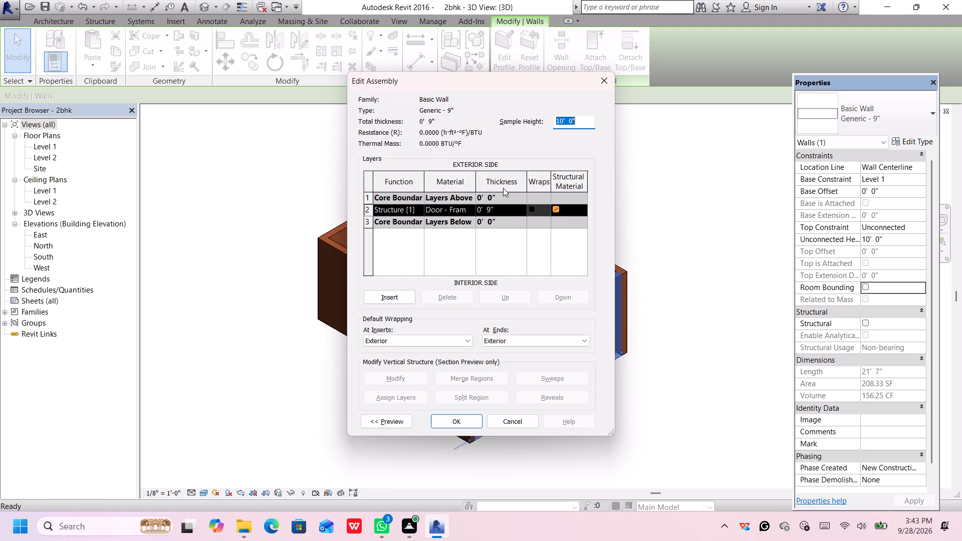
pyautogui.click(442, 205)
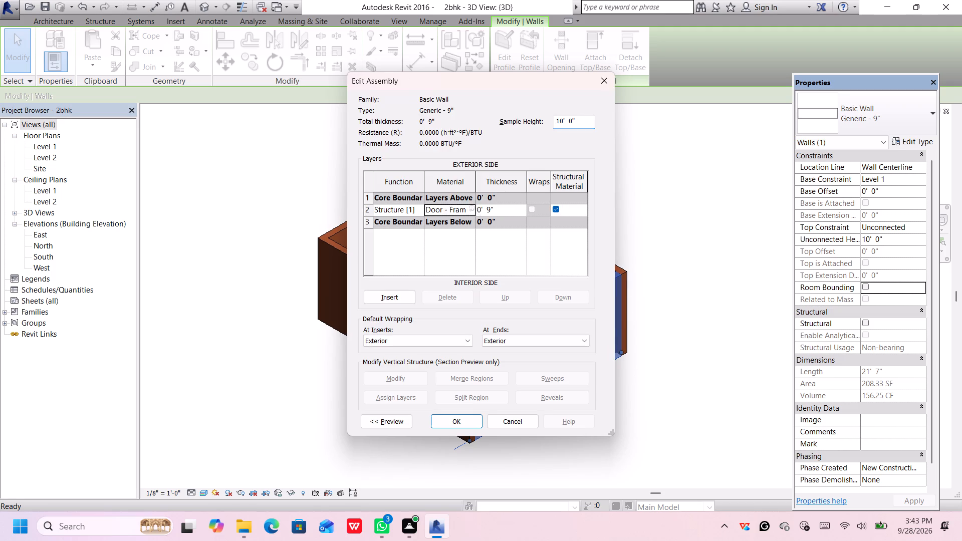
pyautogui.click(471, 207)
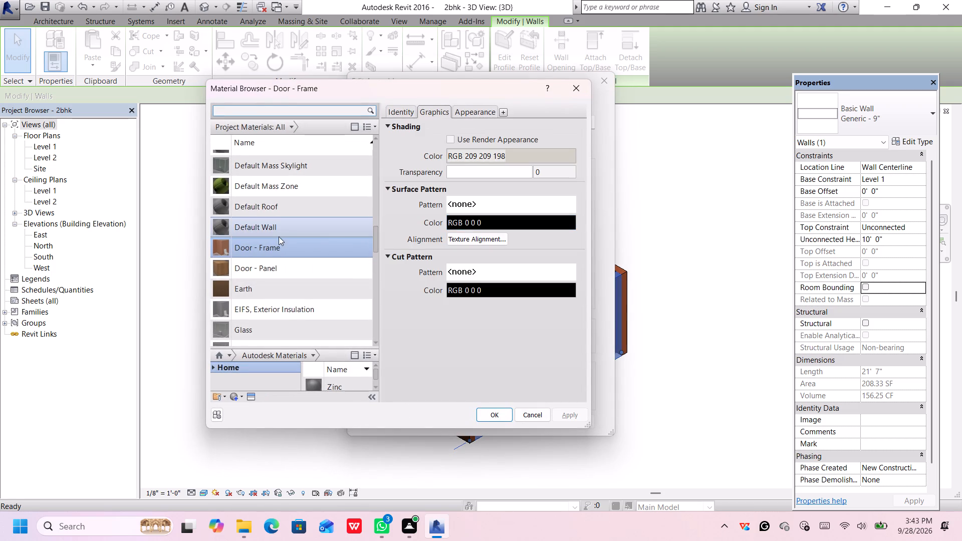
pyautogui.click(279, 224)
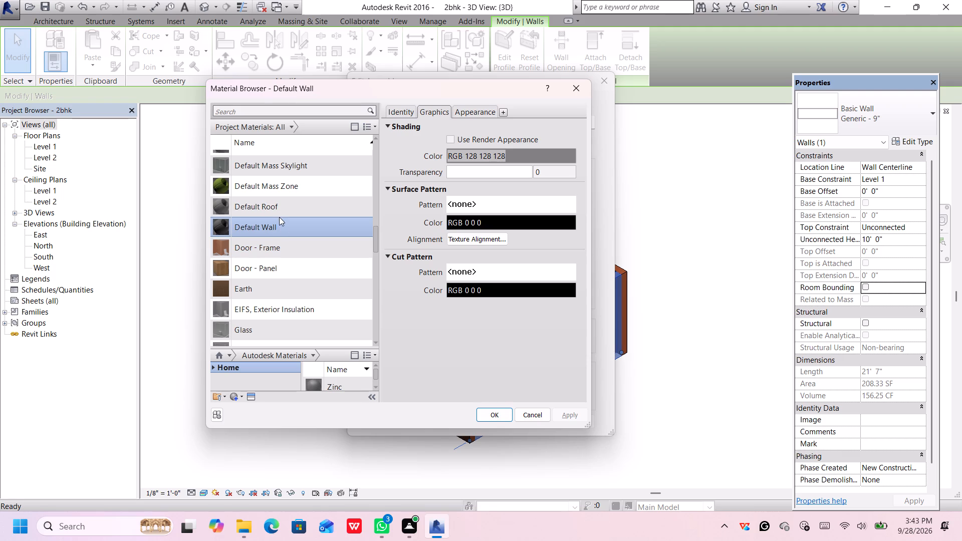
pyautogui.click(498, 412)
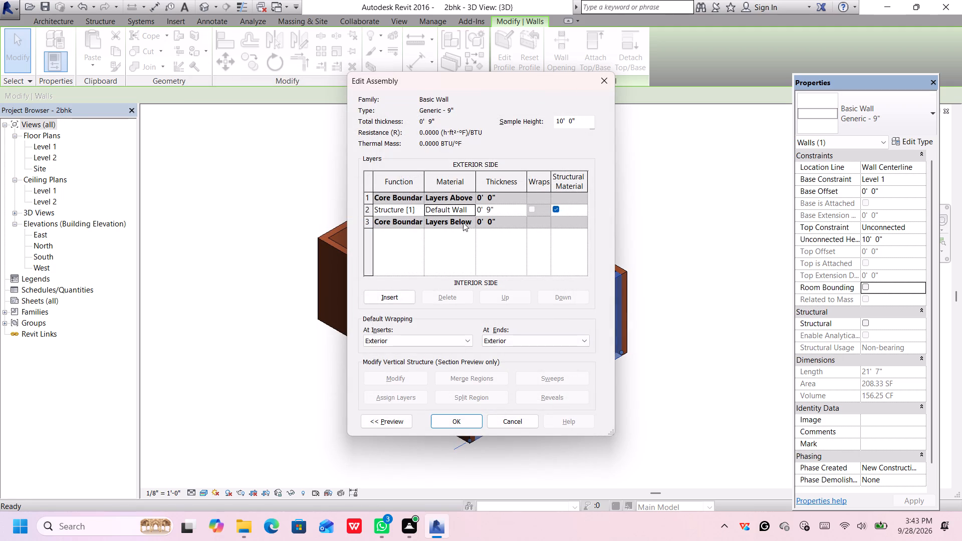
# Browse the available materials for the Generic - 9" wall's Structure [1] layer, previewing Default Mass Shade and the library's Zinc.
pyautogui.click(462, 211)
pyautogui.click(472, 206)
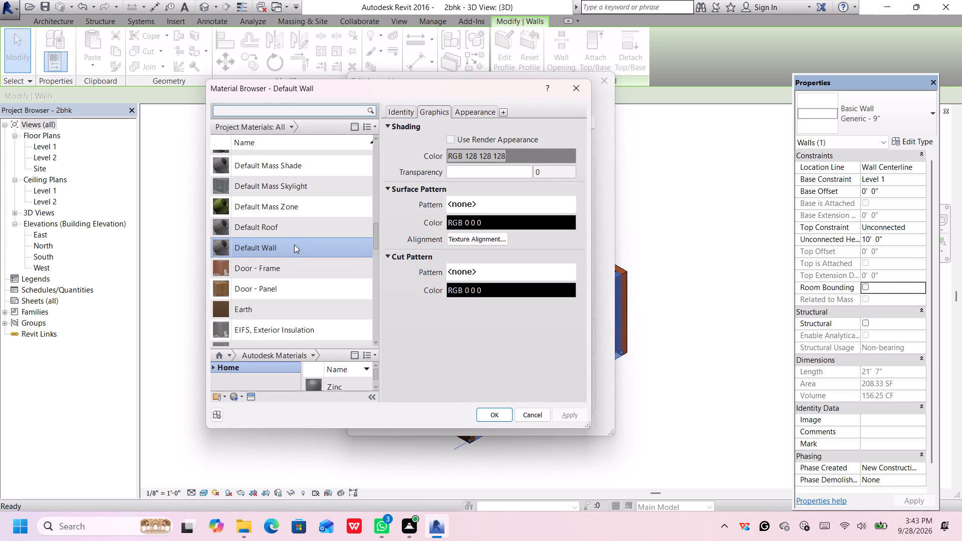
pyautogui.scroll(1, 291, 253)
pyautogui.click(299, 222)
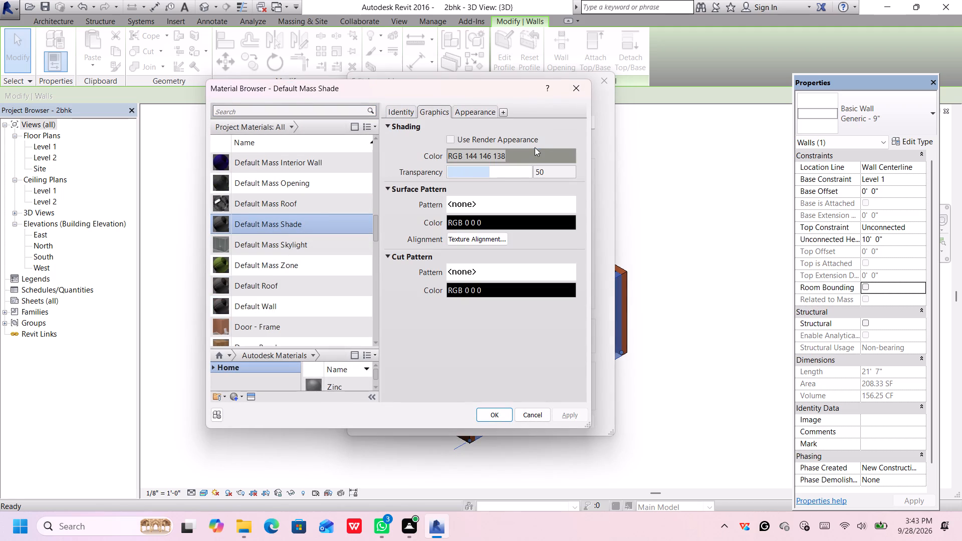
pyautogui.scroll(4, 322, 285)
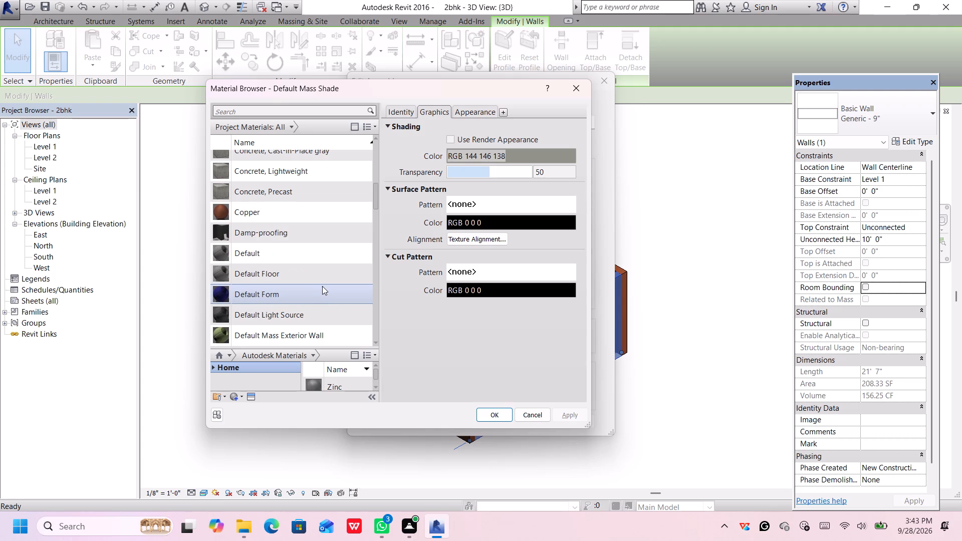
pyautogui.scroll(12, 323, 285)
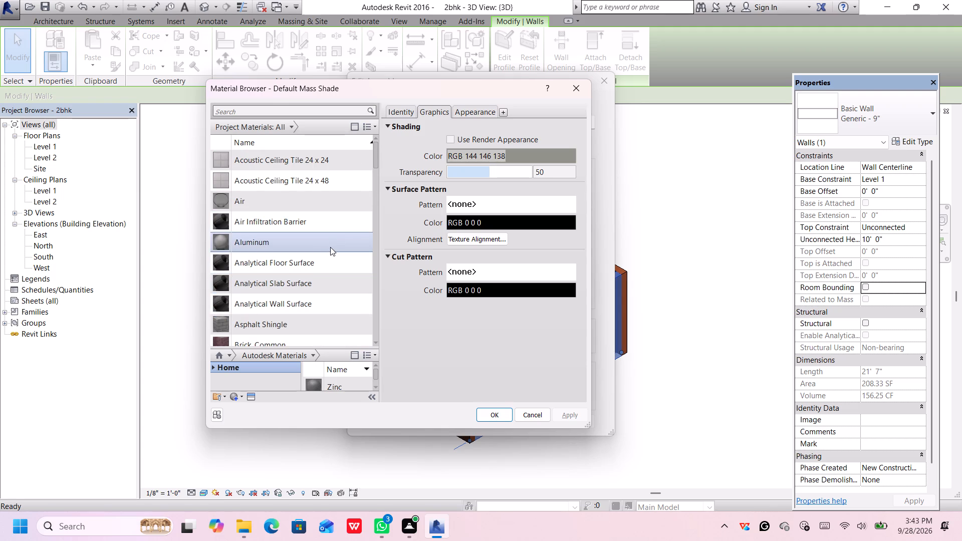
pyautogui.scroll(-8, 330, 247)
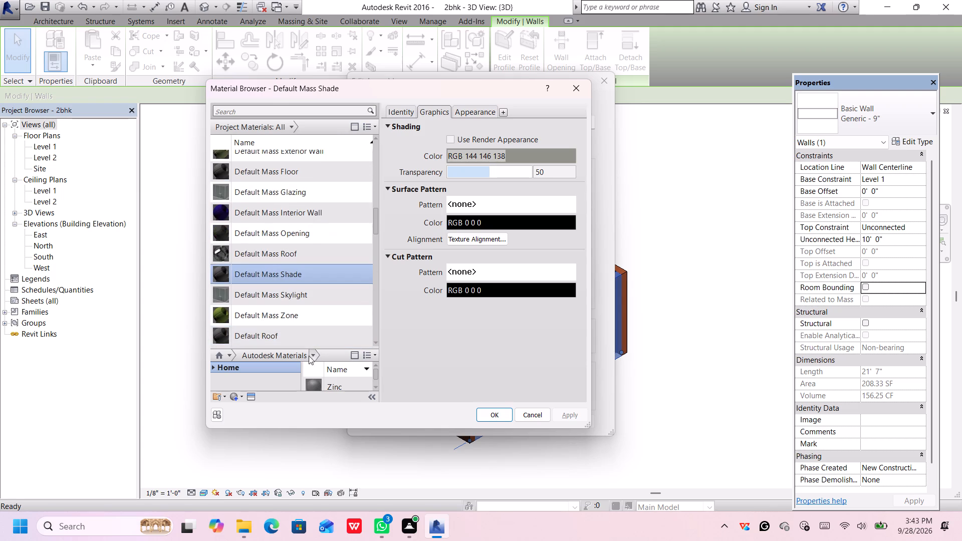
pyautogui.click(240, 395)
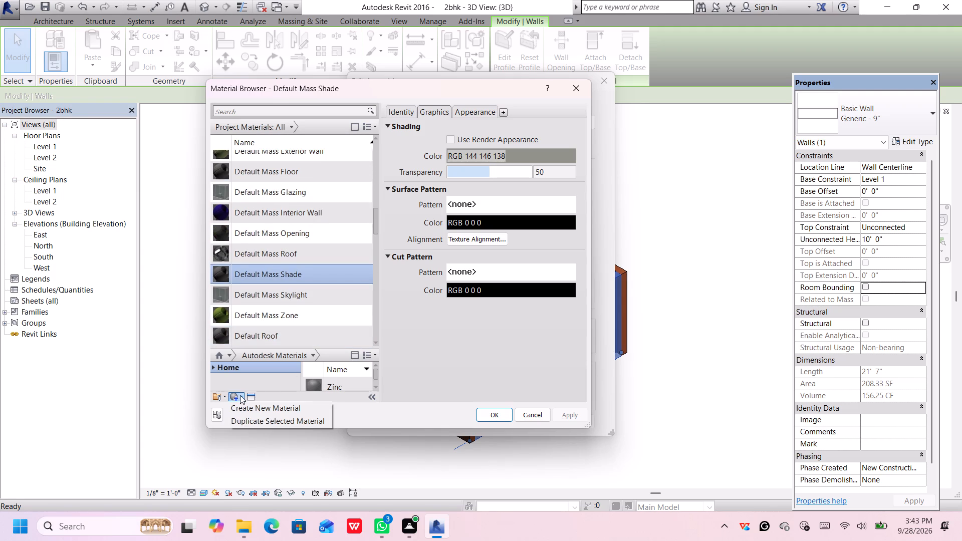
pyautogui.click(240, 395)
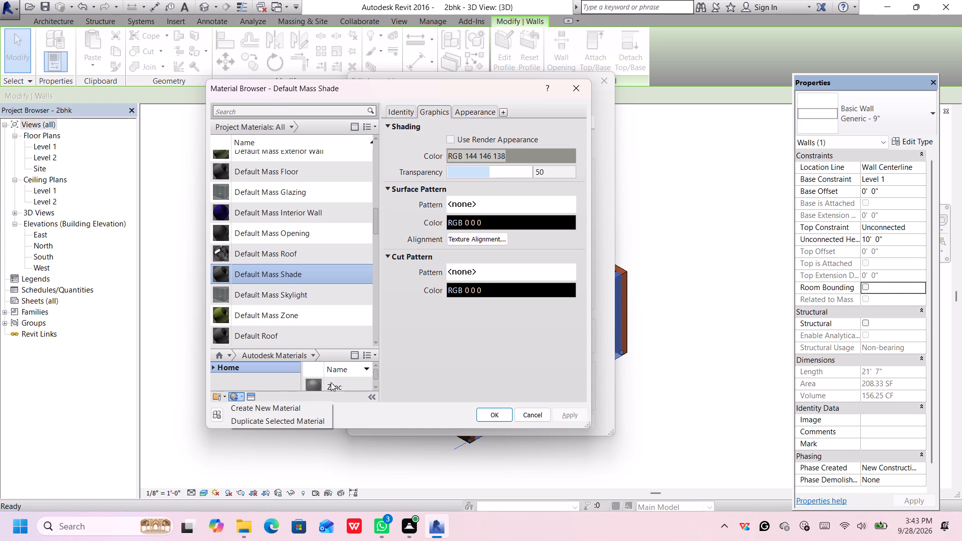
pyautogui.click(331, 382)
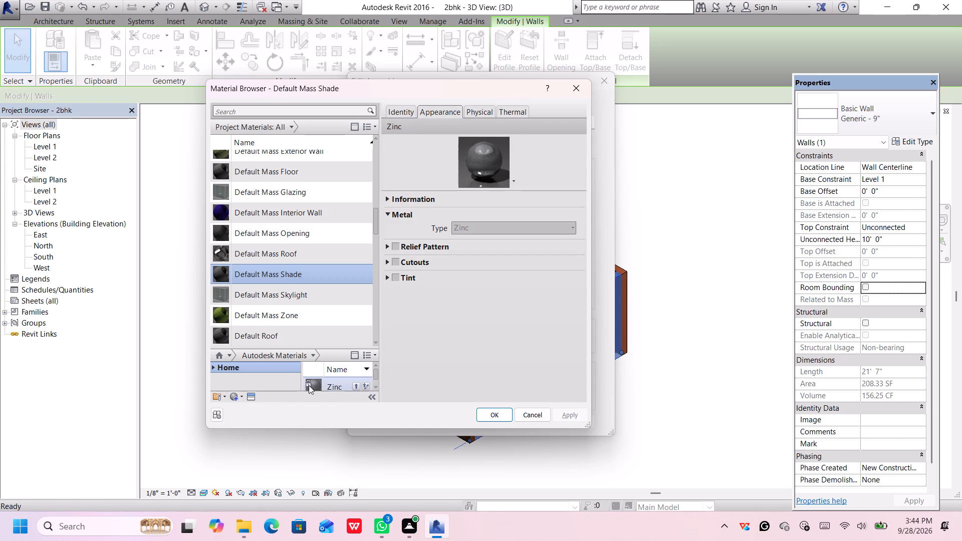
pyautogui.click(263, 364)
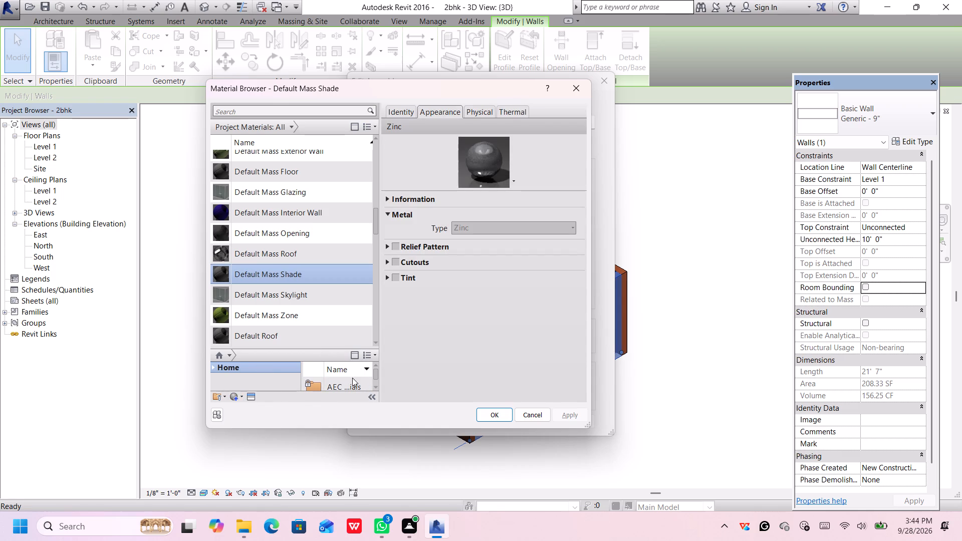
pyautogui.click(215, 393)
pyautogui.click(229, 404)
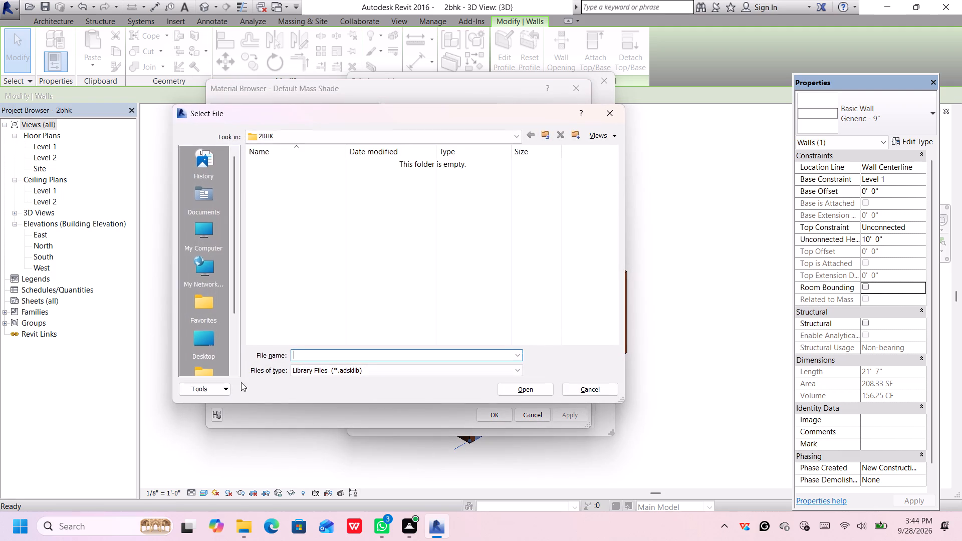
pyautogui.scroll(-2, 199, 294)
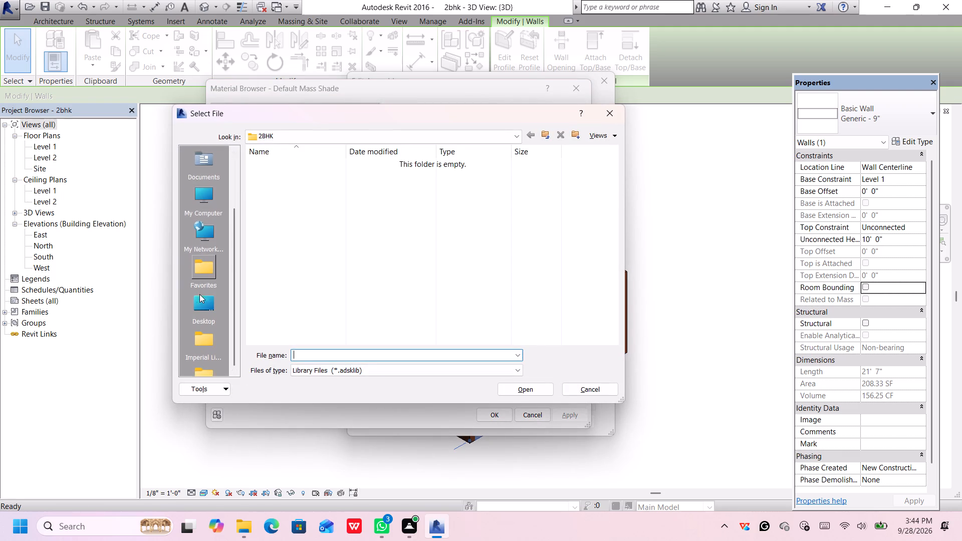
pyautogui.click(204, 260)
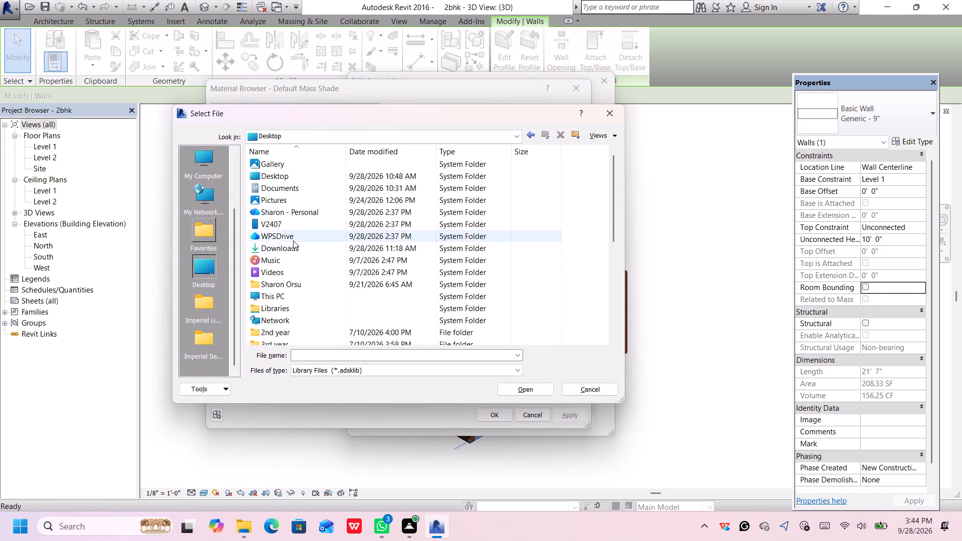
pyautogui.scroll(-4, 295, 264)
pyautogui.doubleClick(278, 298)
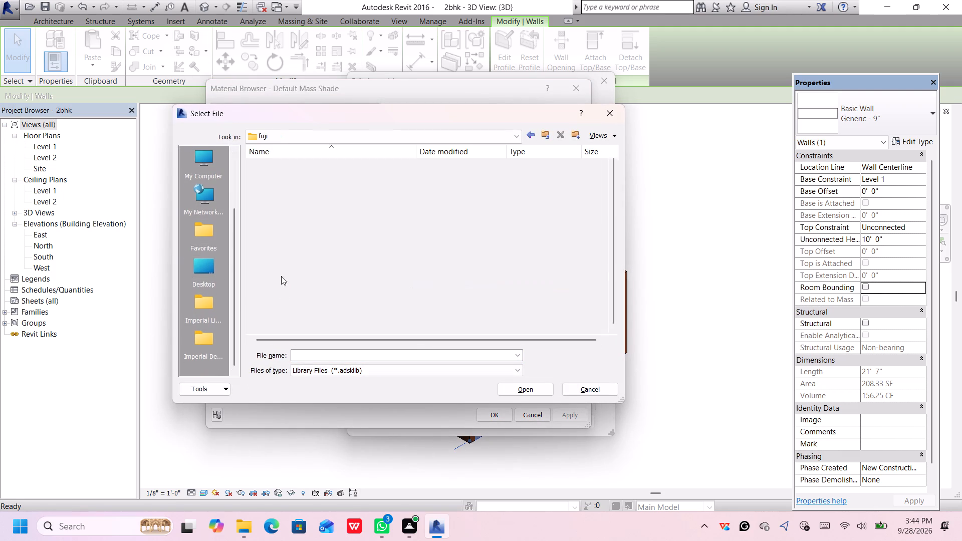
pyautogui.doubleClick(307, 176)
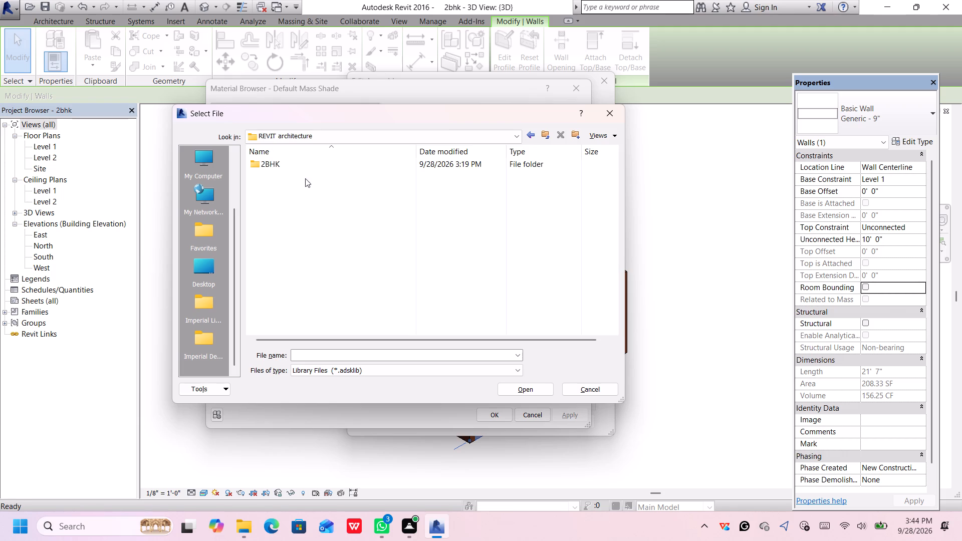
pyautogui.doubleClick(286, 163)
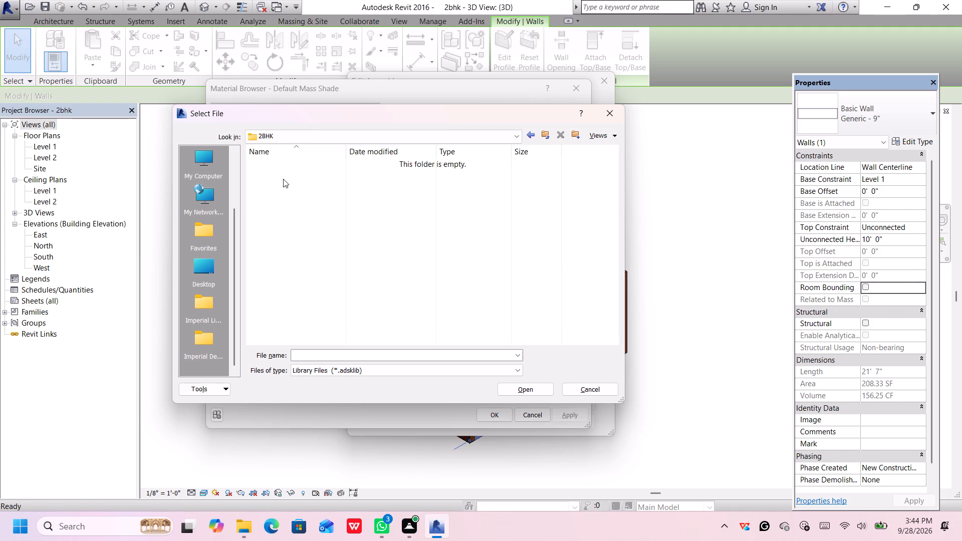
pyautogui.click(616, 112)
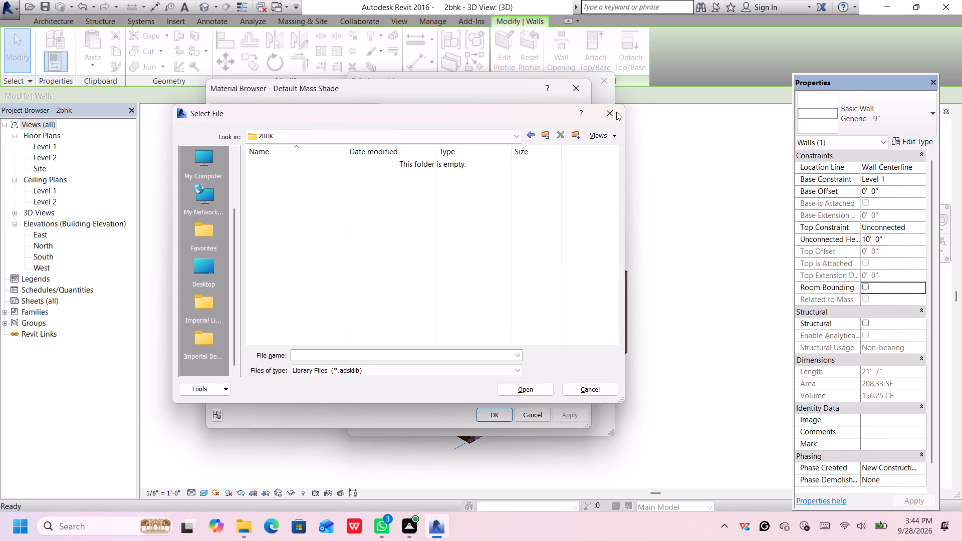
# Select the project material Tile, Porcelain, 4in for the wall's Structure [1] layer.
pyautogui.scroll(-5, 282, 331)
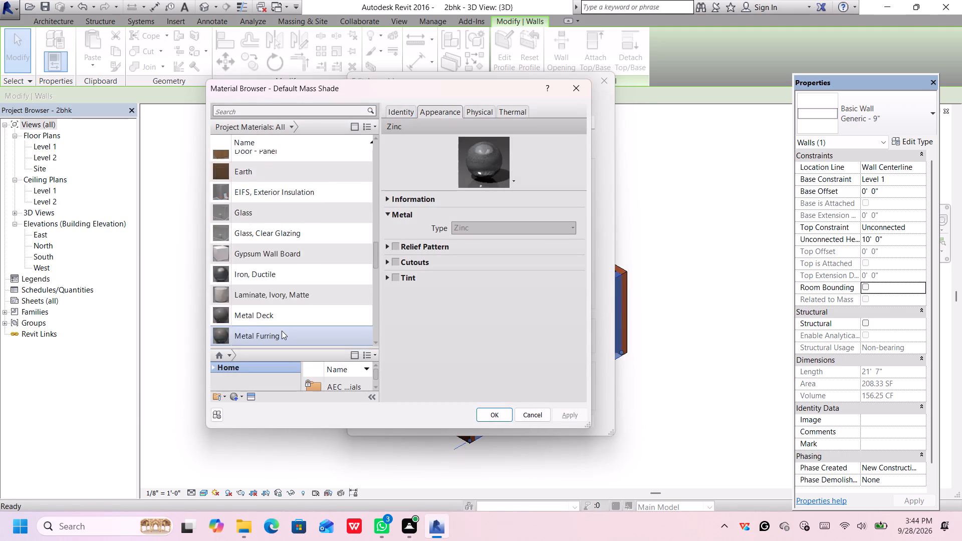
pyautogui.scroll(-2, 282, 331)
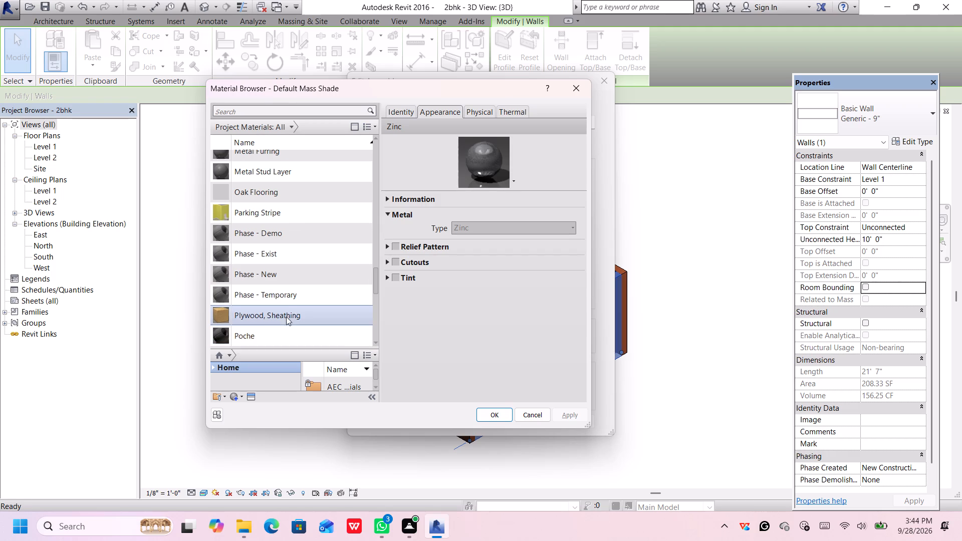
pyautogui.scroll(-6, 288, 310)
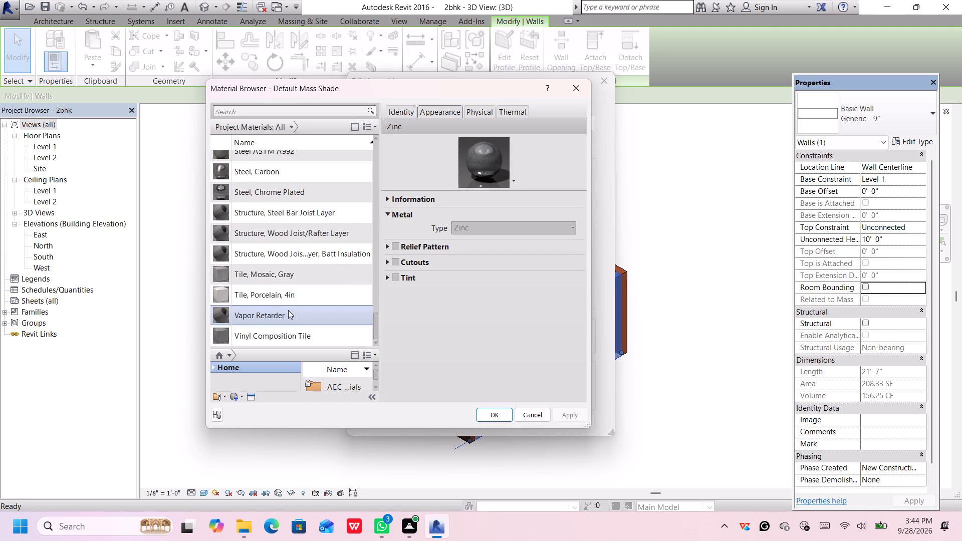
pyautogui.scroll(-8, 288, 310)
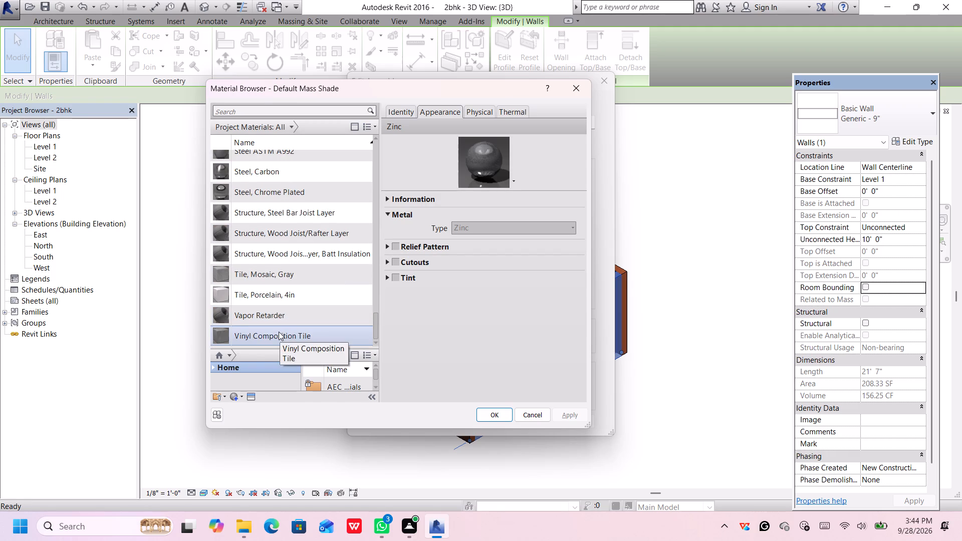
pyautogui.scroll(3, 279, 332)
pyautogui.scroll(-2, 279, 330)
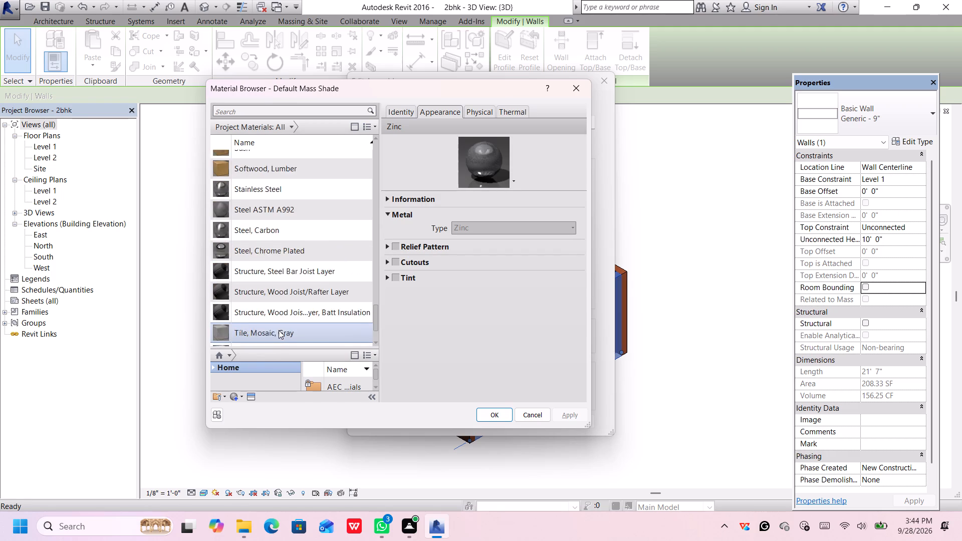
pyautogui.scroll(-5, 279, 330)
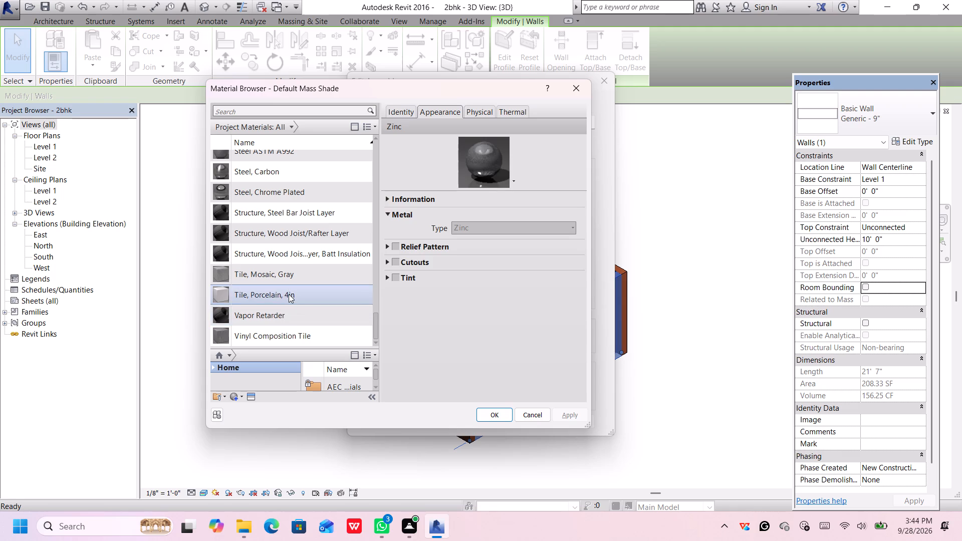
pyautogui.click(289, 294)
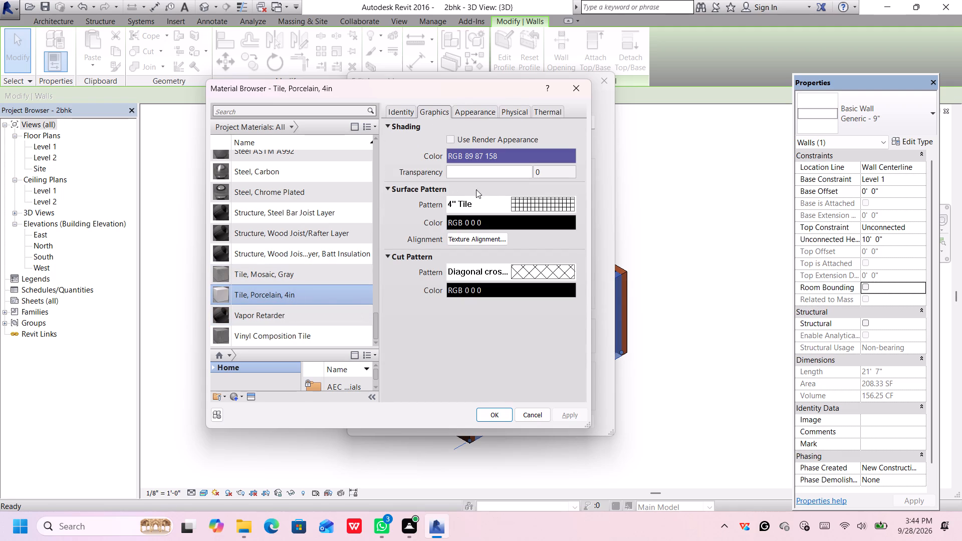
# Set the surface pattern of Tile, Porcelain, 4in to the model pattern Ceiling 24x48.
pyautogui.click(511, 201)
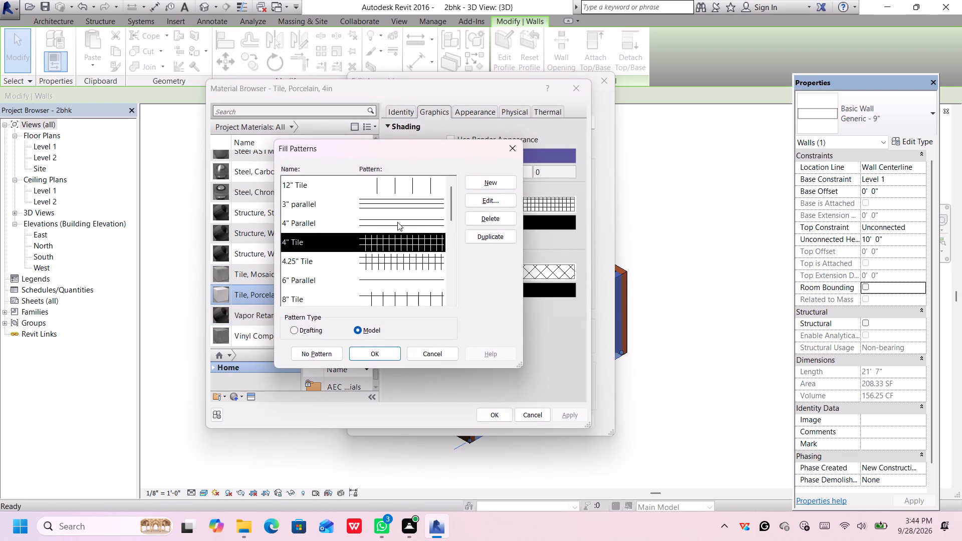
pyautogui.scroll(5, 397, 227)
pyautogui.scroll(-2, 399, 220)
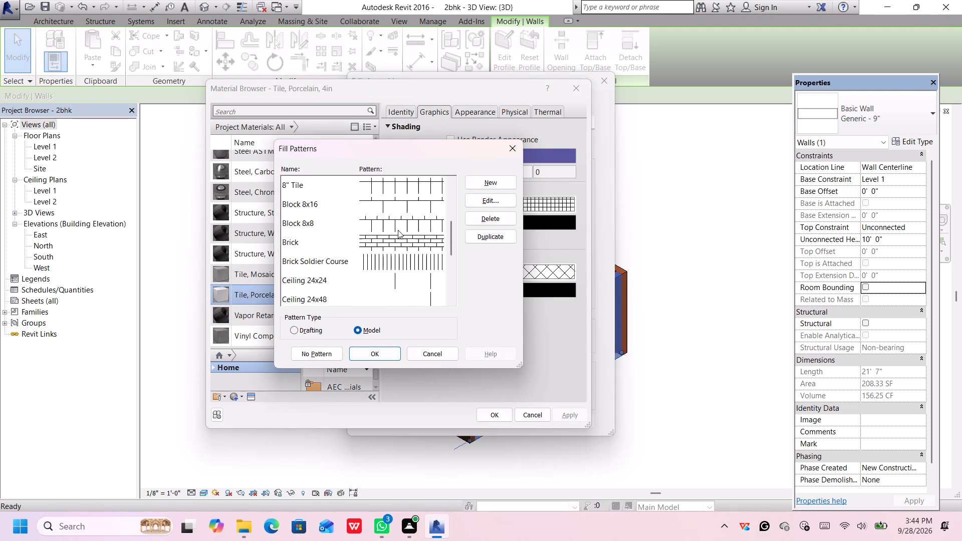
pyautogui.scroll(-2, 398, 230)
pyautogui.scroll(1, 393, 243)
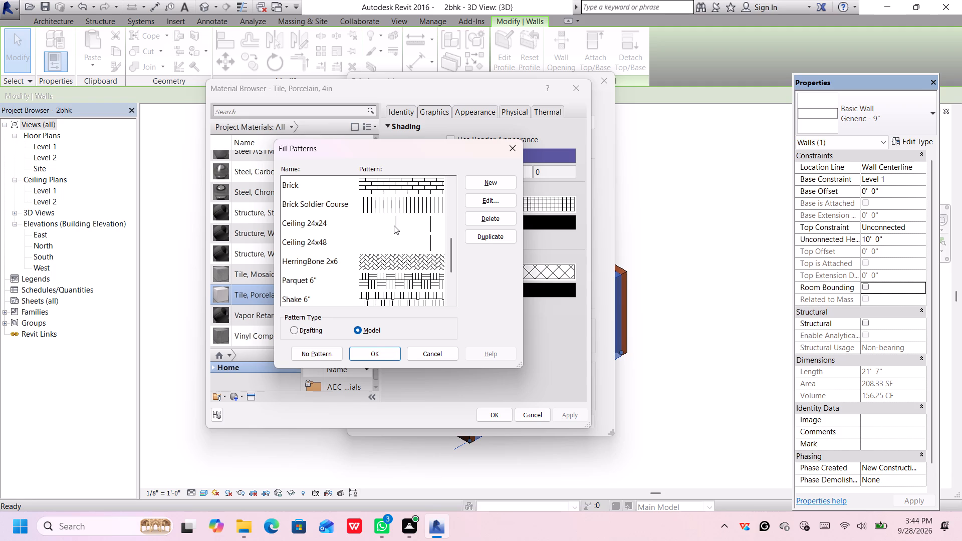
pyautogui.click(394, 225)
pyautogui.click(394, 240)
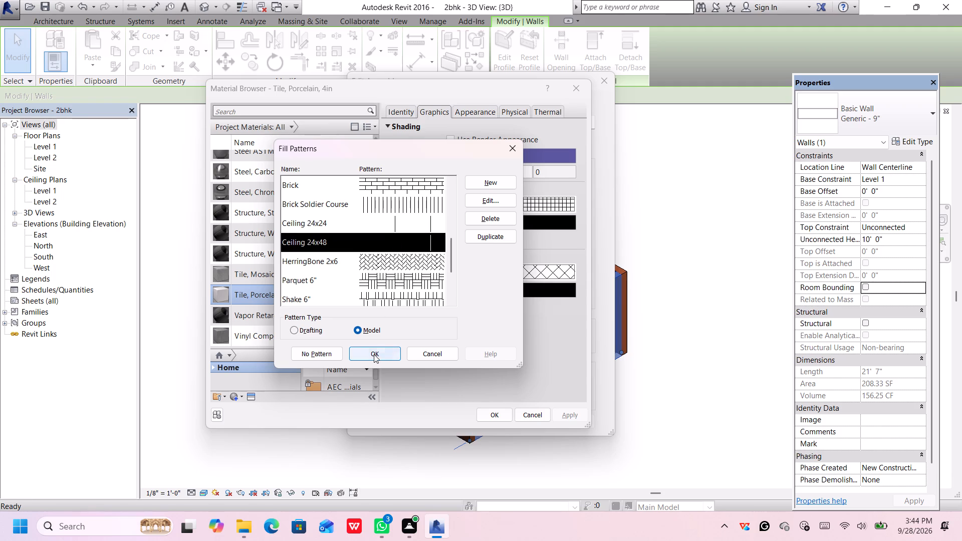
pyautogui.click(374, 354)
# Set the cut pattern of Tile, Porcelain, 4in to the drafting pattern Sand.
pyautogui.click(525, 273)
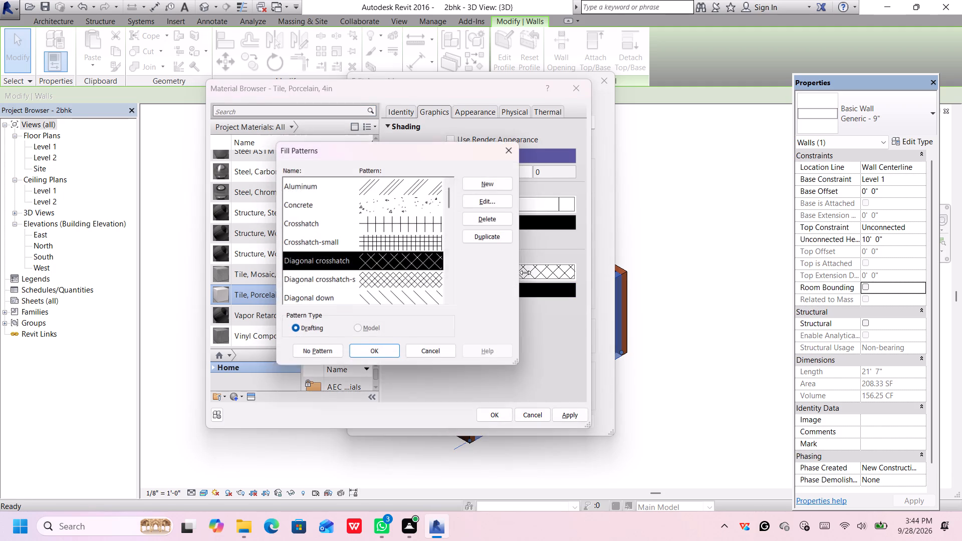
pyautogui.scroll(-5, 402, 280)
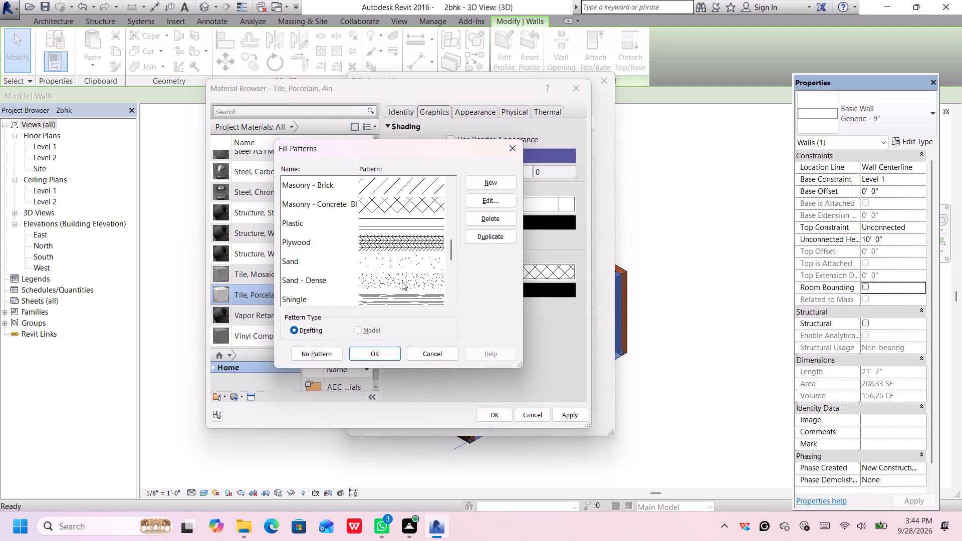
pyautogui.scroll(-3, 402, 281)
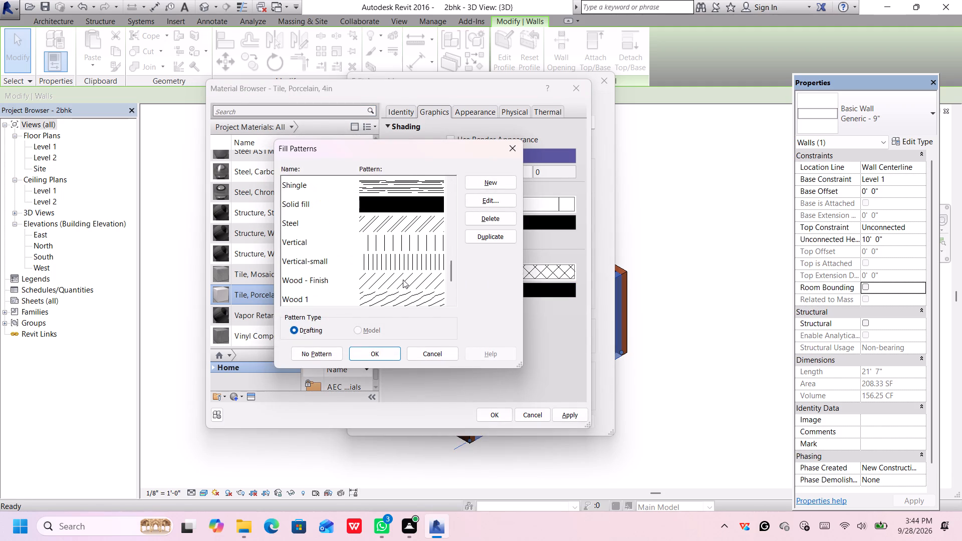
pyautogui.scroll(-3, 403, 280)
pyautogui.scroll(4, 403, 280)
pyautogui.scroll(-1, 403, 280)
pyautogui.click(412, 239)
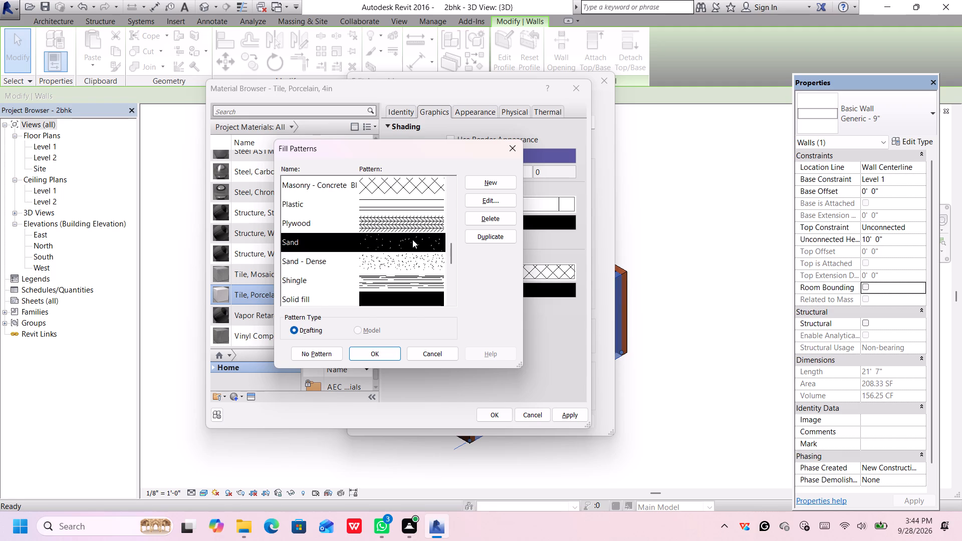
pyautogui.scroll(8, 412, 246)
pyautogui.scroll(-2, 412, 246)
pyautogui.scroll(5, 412, 248)
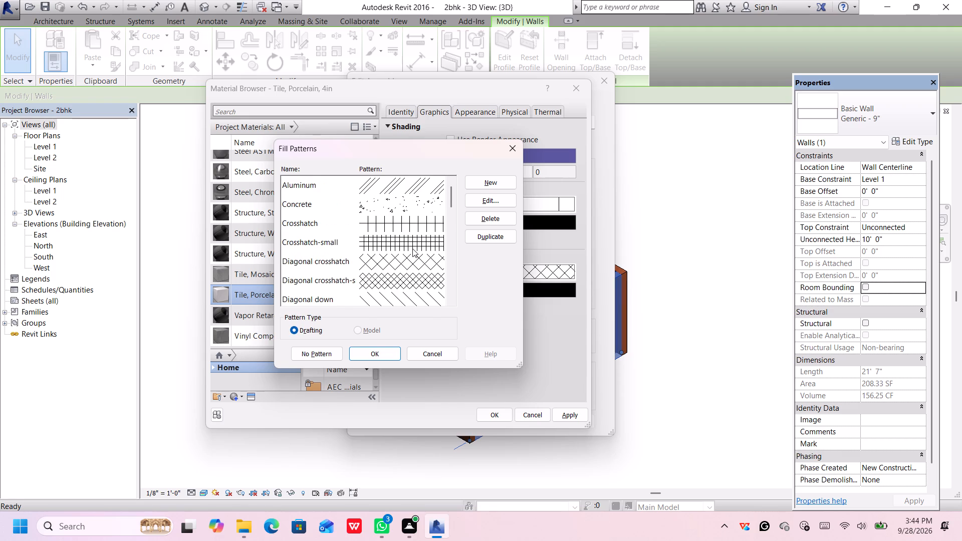
pyautogui.scroll(-2, 412, 248)
pyautogui.scroll(7, 412, 248)
pyautogui.click(370, 356)
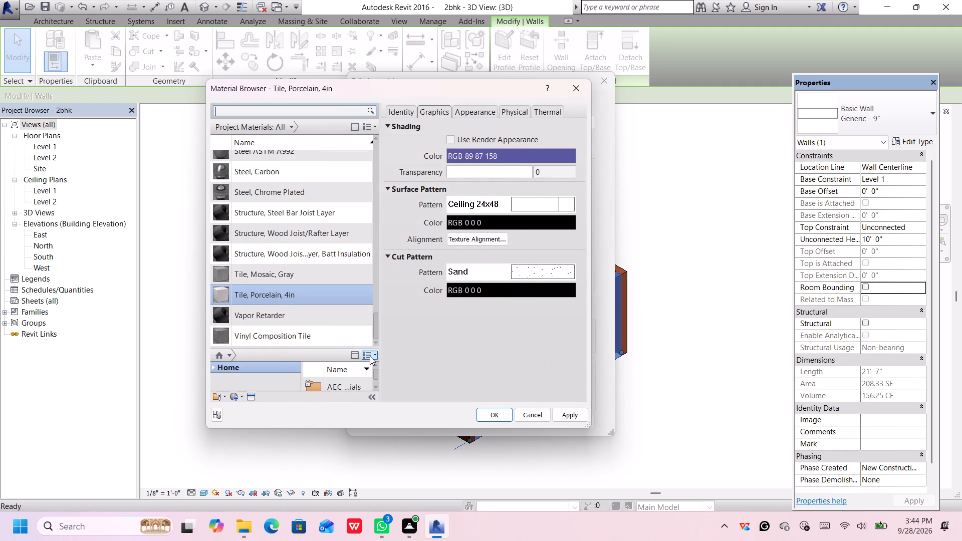
# Accept the Tile, Porcelain, 4in material and apply it to the Generic - 9" wall type.
pyautogui.click(498, 410)
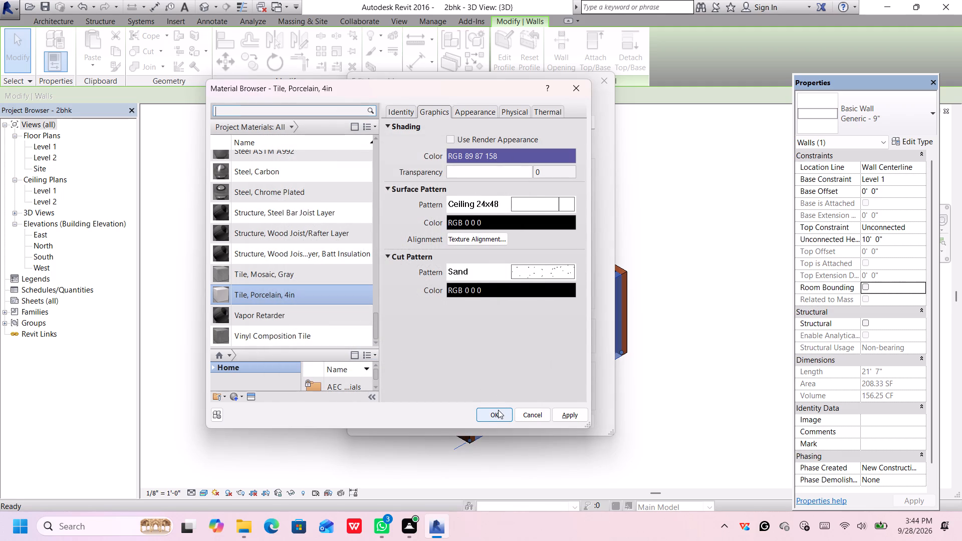
pyautogui.click(463, 419)
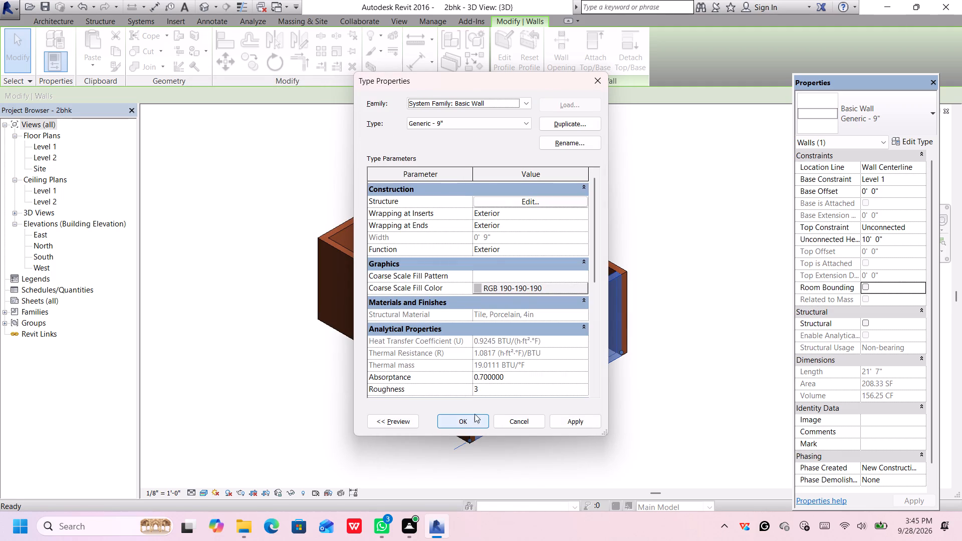
pyautogui.click(586, 423)
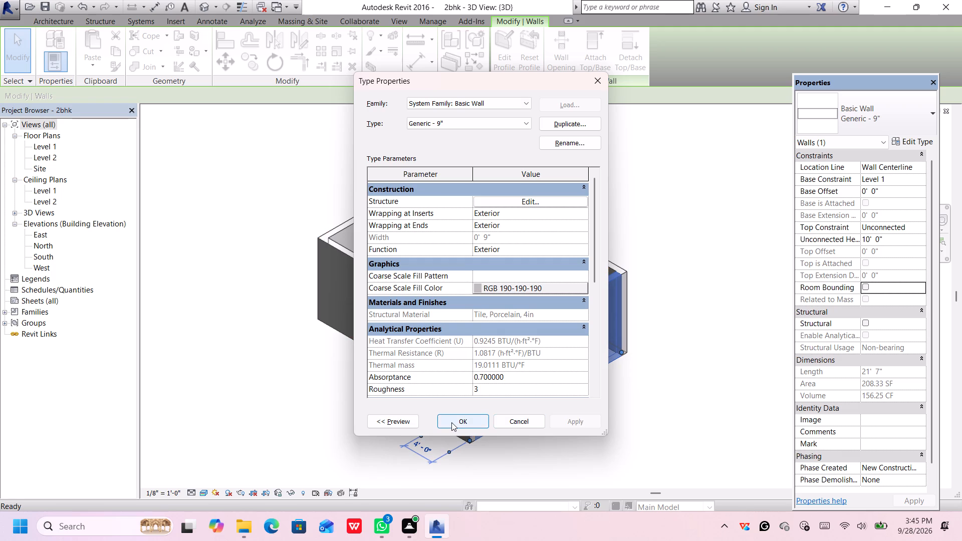
pyautogui.click(451, 422)
# Assign Tile, Porcelain, 4in to the Structure [1] layer of the interior partitions' Generic - 8" wall type.
pyautogui.scroll(2, 425, 269)
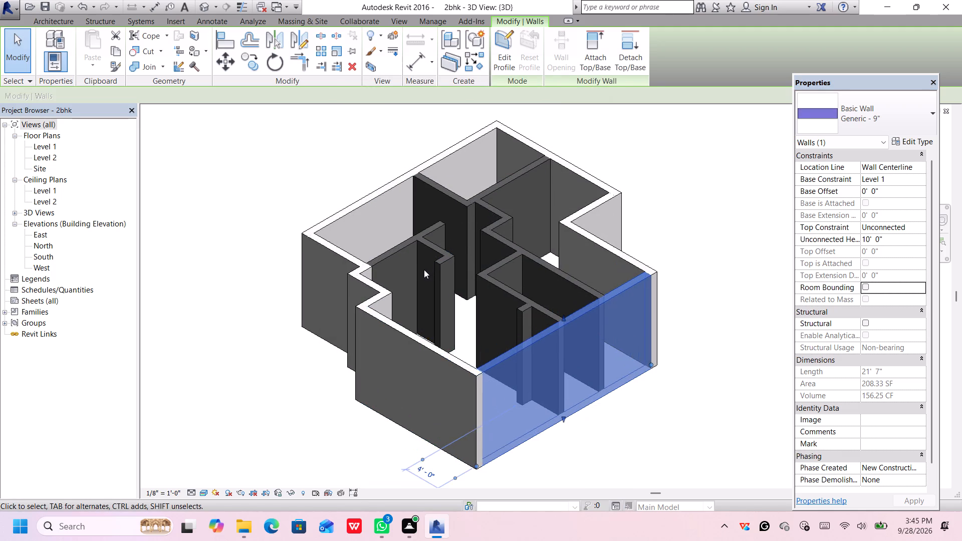
pyautogui.scroll(1, 424, 269)
pyautogui.scroll(-4, 424, 273)
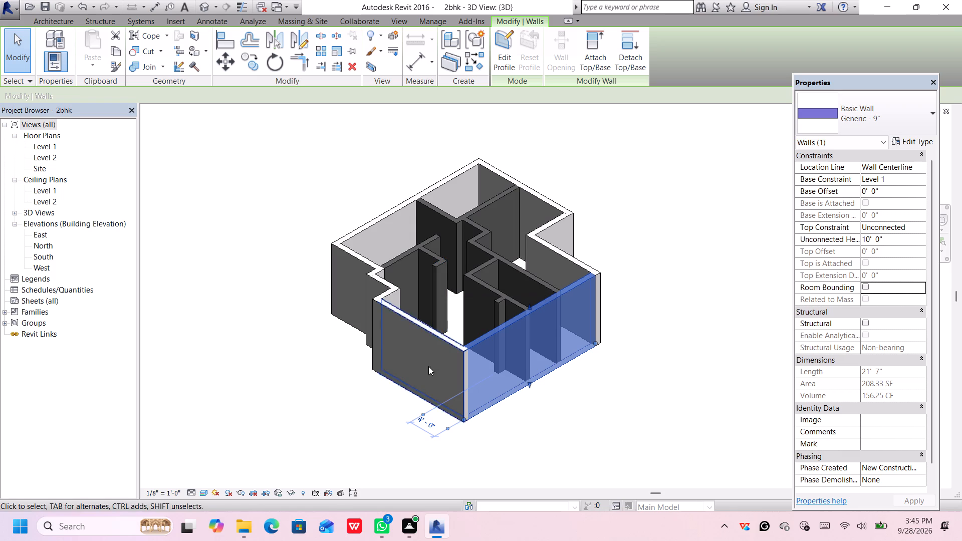
pyautogui.scroll(2, 428, 365)
pyautogui.moveTo(477, 262); pyautogui.dragTo(433, 314, button='middle')
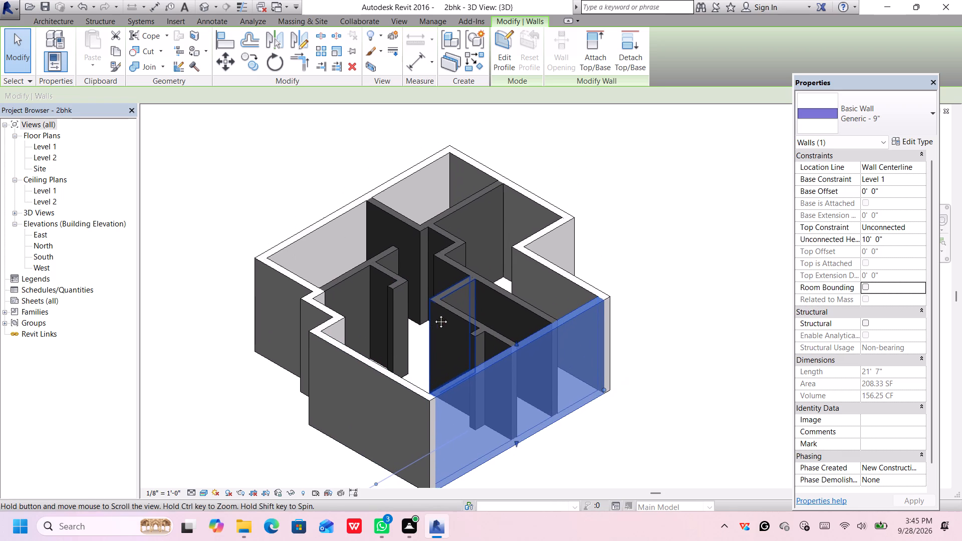
pyautogui.moveTo(433, 314); pyautogui.dragTo(432, 315, button='middle')
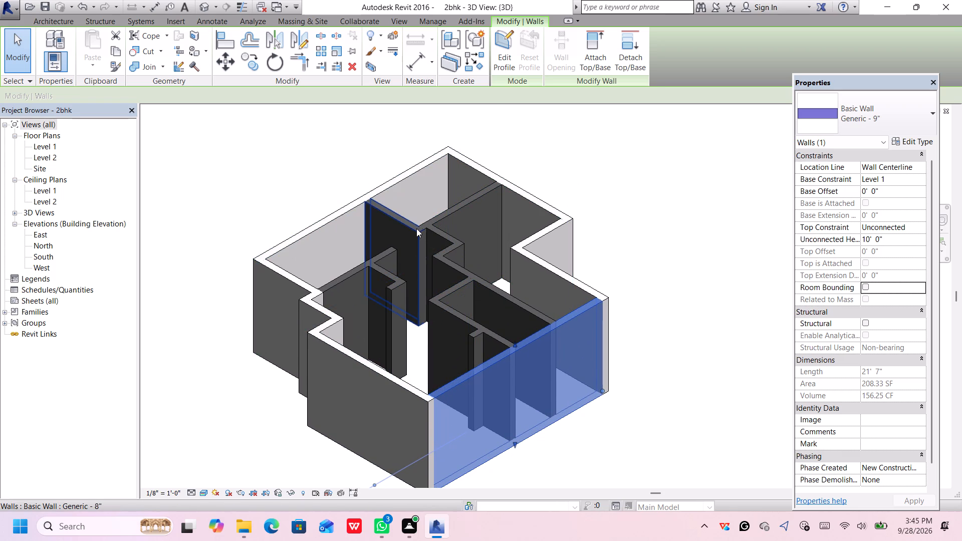
pyautogui.scroll(2, 416, 230)
pyautogui.click(416, 230)
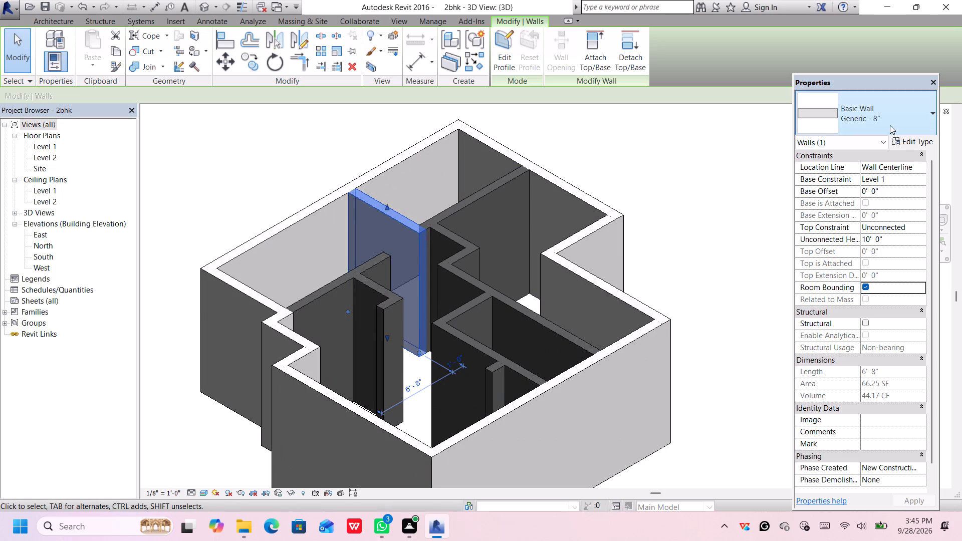
pyautogui.click(902, 141)
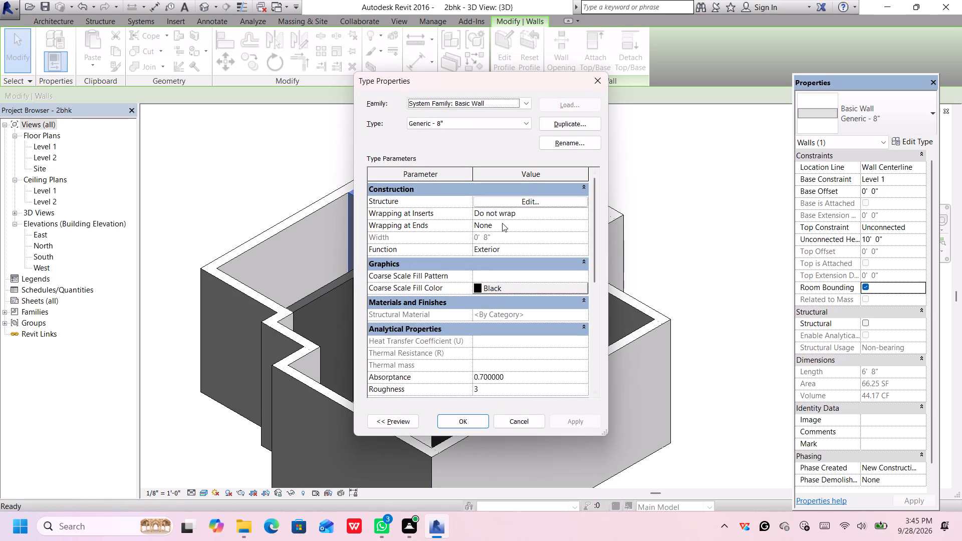
pyautogui.click(502, 236)
pyautogui.click(533, 198)
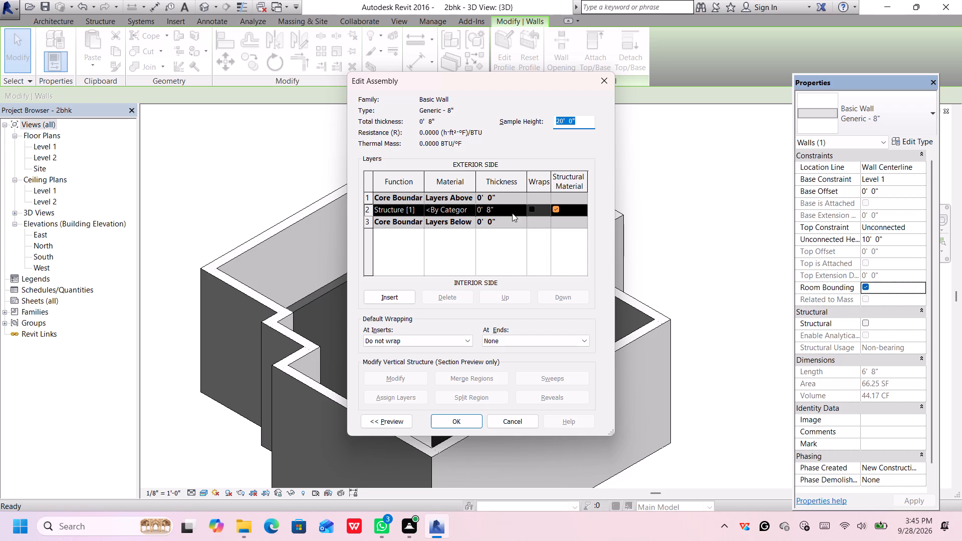
pyautogui.click(465, 204)
pyautogui.click(473, 208)
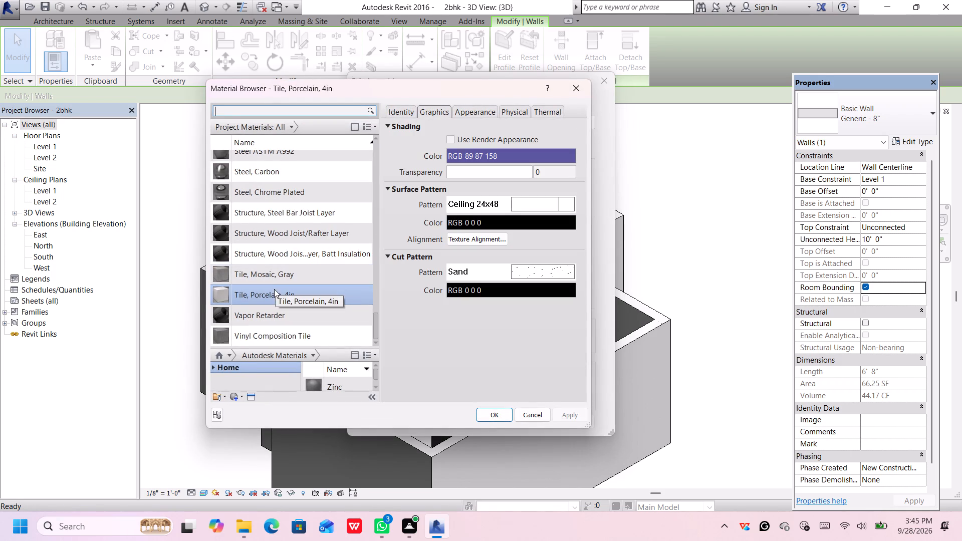
pyautogui.click(273, 293)
pyautogui.click(488, 414)
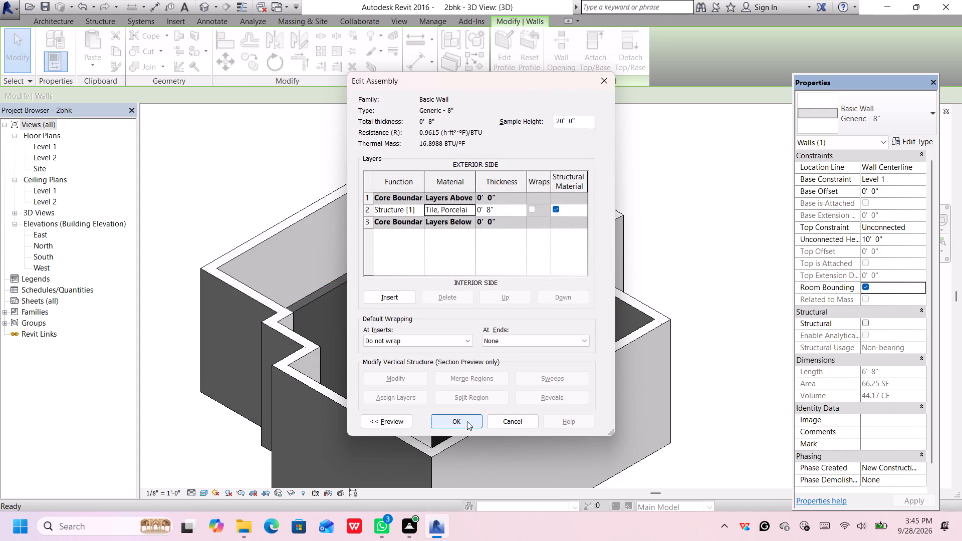
# Set the Generic - 8" type's default wrapping to Interior at inserts and at ends, and apply the type changes.
pyautogui.click(424, 341)
pyautogui.click(418, 368)
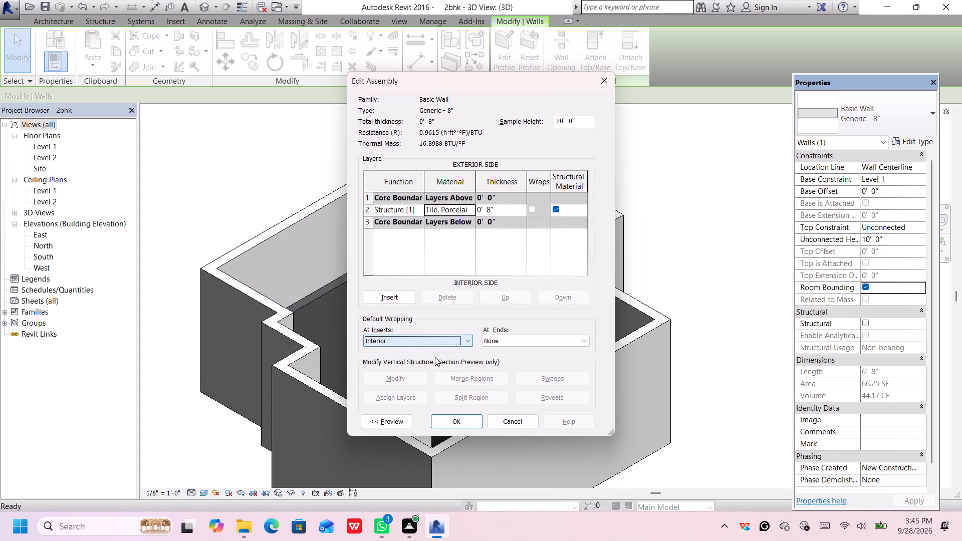
pyautogui.click(510, 330)
pyautogui.click(510, 339)
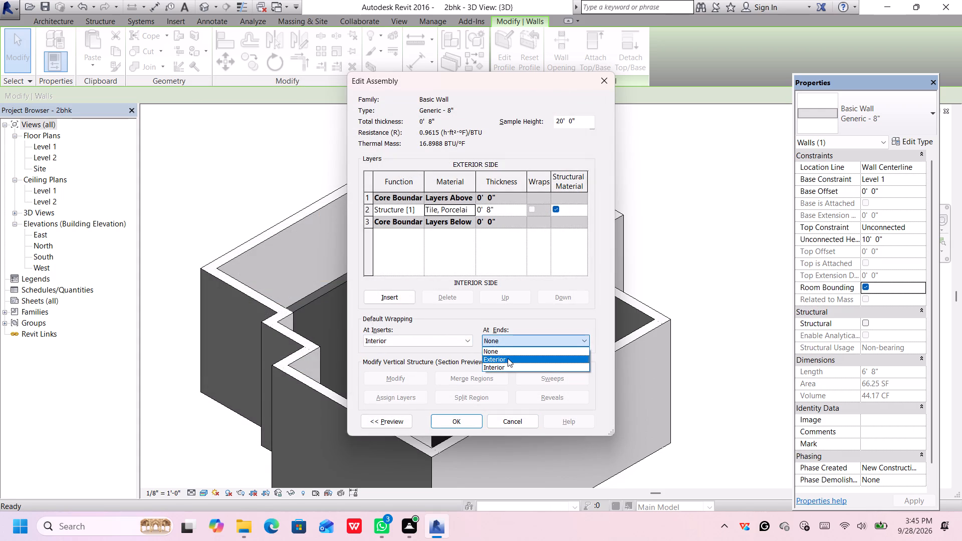
pyautogui.click(509, 365)
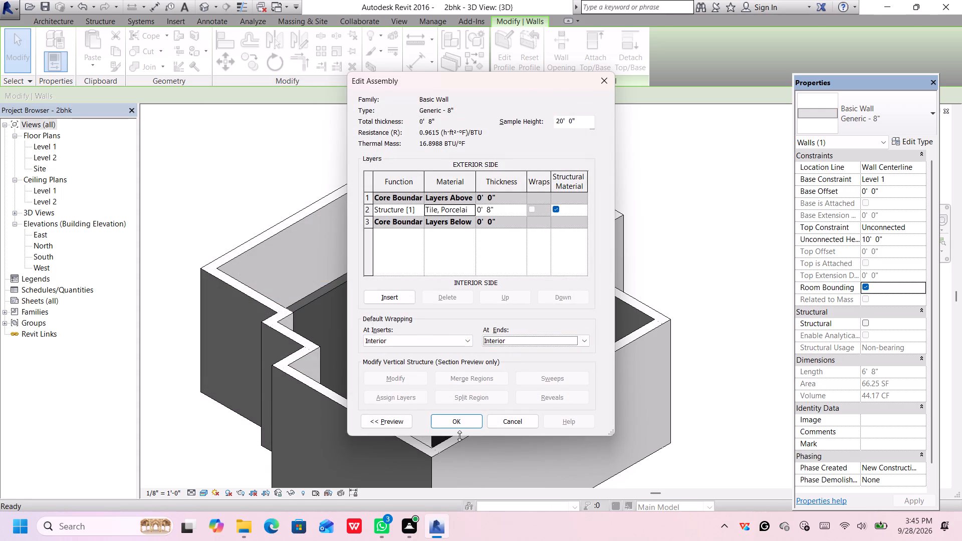
pyautogui.click(459, 418)
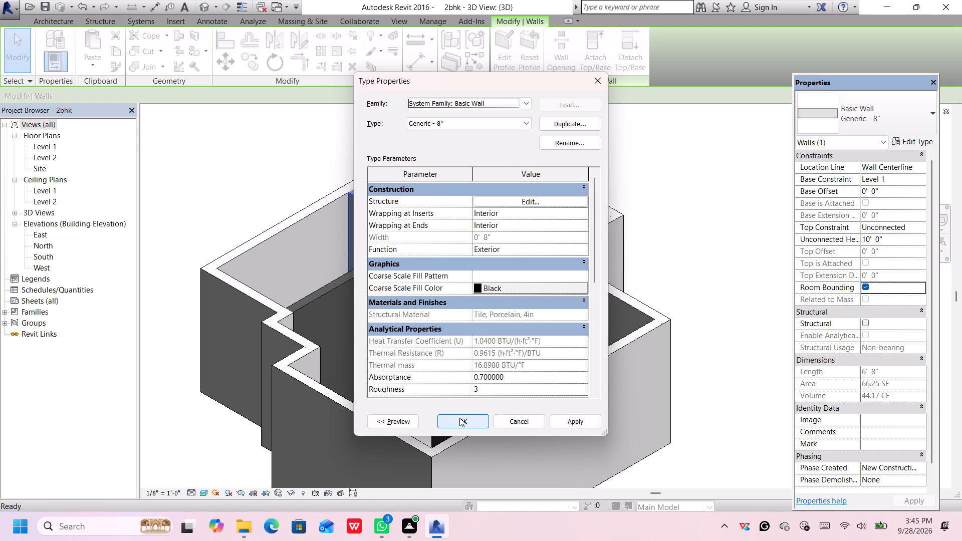
pyautogui.click(459, 418)
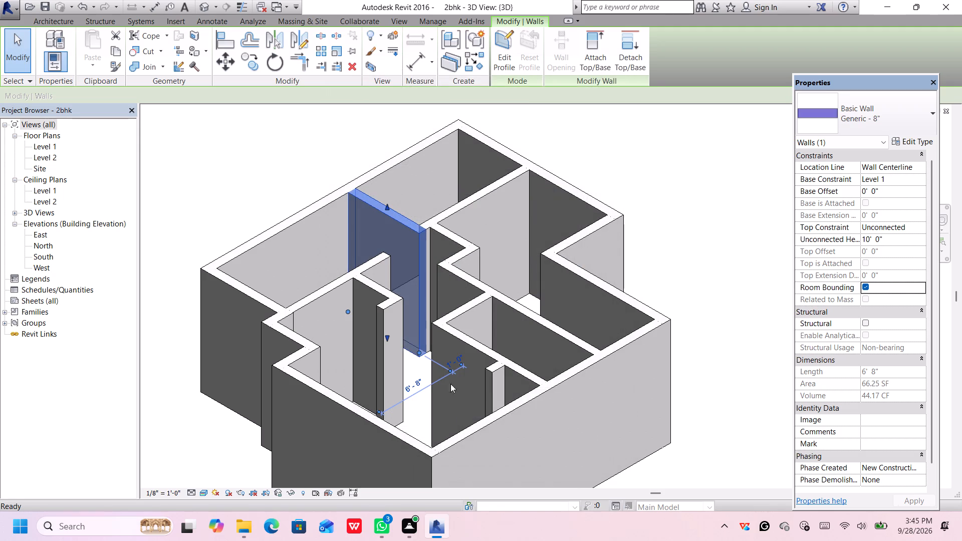
# Examine the appearance of the exterior and interior walls throughout the 3D model.
pyautogui.scroll(-3, 425, 393)
pyautogui.moveTo(435, 435); pyautogui.dragTo(435, 376, button='middle')
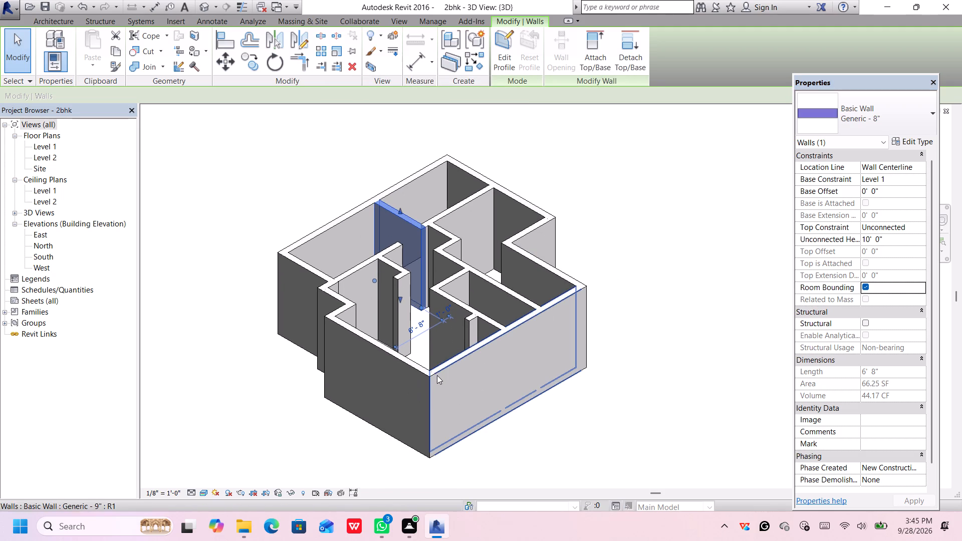
pyautogui.moveTo(467, 405); pyautogui.dragTo(434, 398, button='middle')
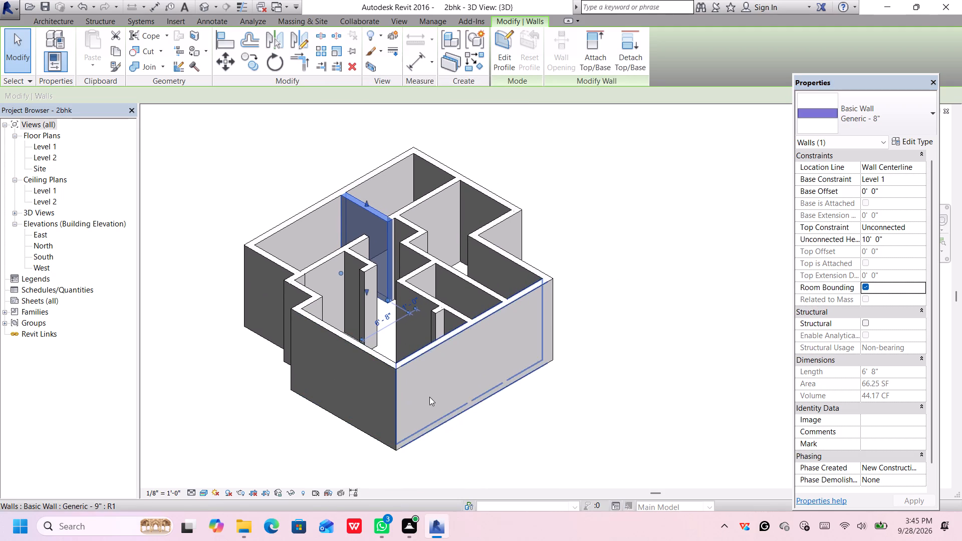
pyautogui.scroll(3, 430, 394)
pyautogui.moveTo(451, 356); pyautogui.dragTo(456, 423, button='middle')
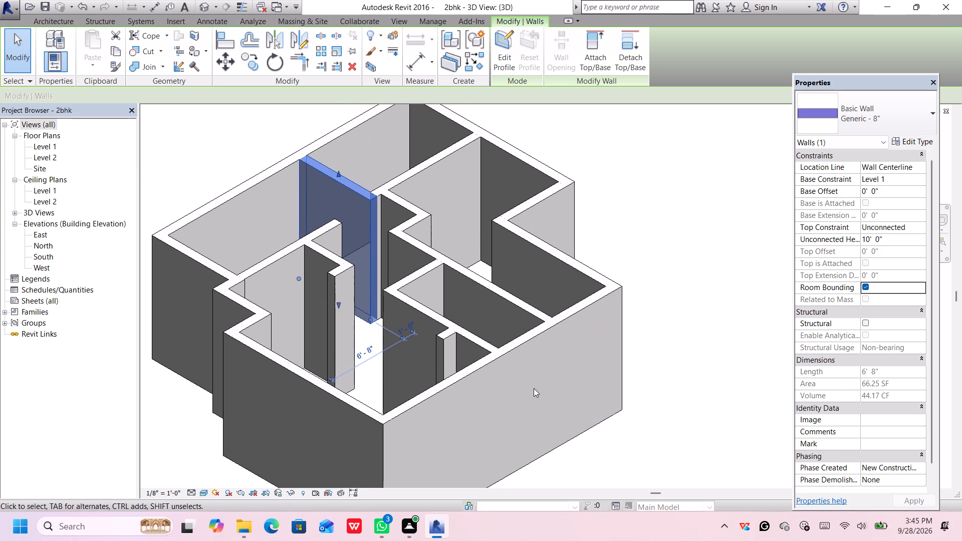
pyautogui.scroll(-3, 661, 360)
pyautogui.scroll(1, 661, 360)
pyautogui.scroll(-1, 658, 365)
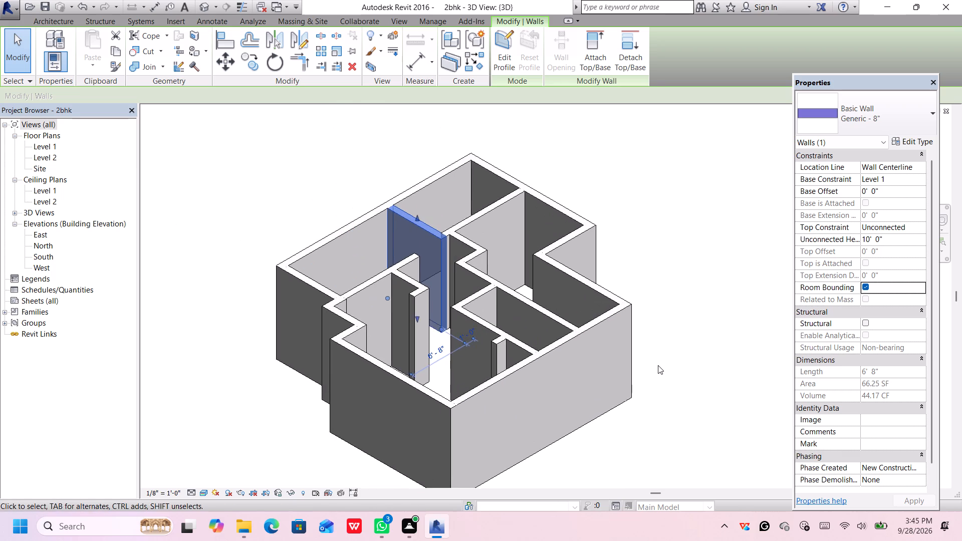
pyautogui.moveTo(637, 383); pyautogui.dragTo(620, 360, button='middle')
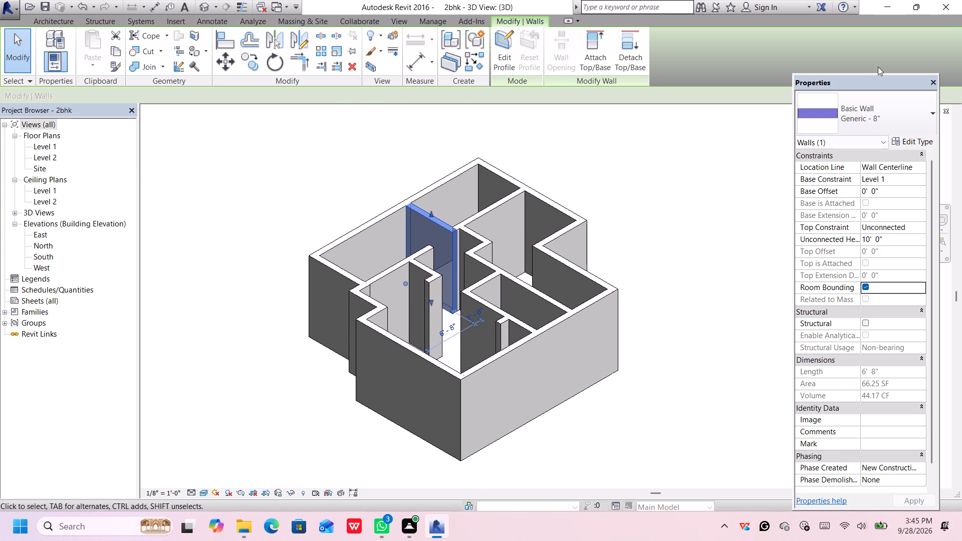
# Move the Properties palette clear of the view cube.
pyautogui.moveTo(873, 81); pyautogui.dragTo(789, 95)
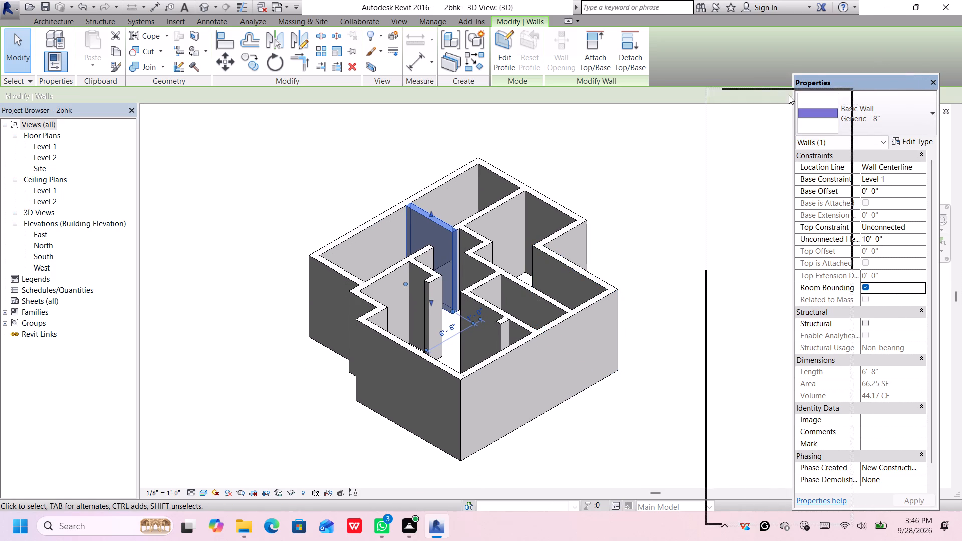
pyautogui.moveTo(789, 95); pyautogui.dragTo(825, 95)
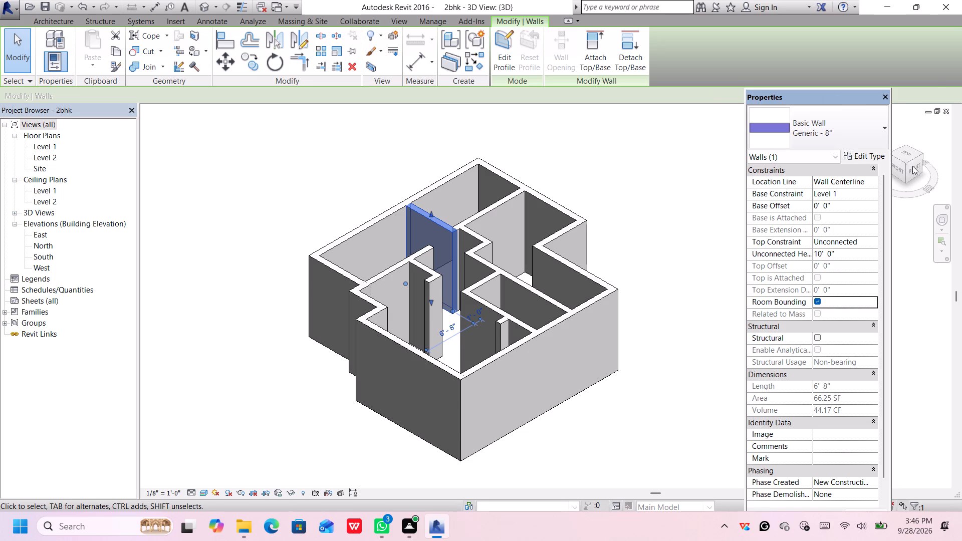
# Inspect the house walls from the top-front edge, the isometric corner and steeper orbited angles.
pyautogui.moveTo(909, 168); pyautogui.dragTo(926, 173)
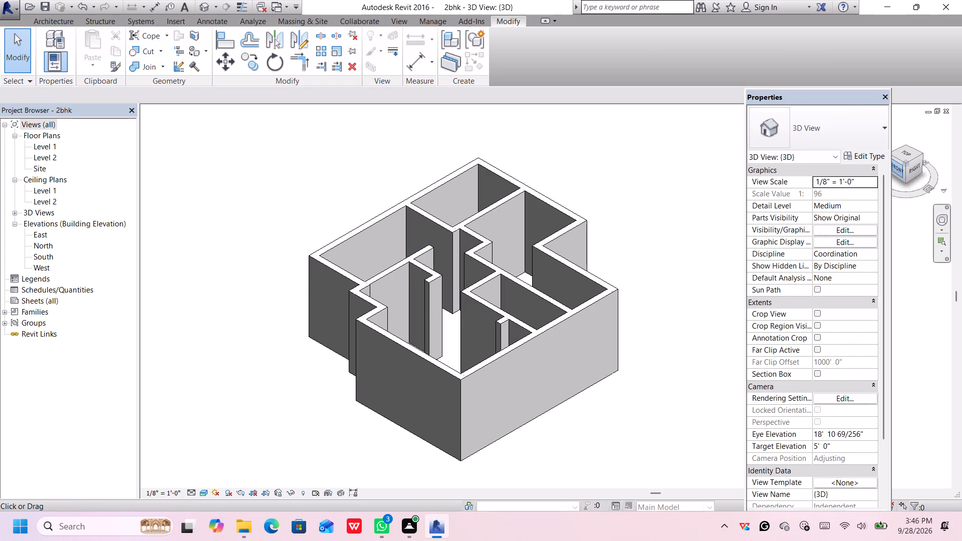
pyautogui.click(897, 162)
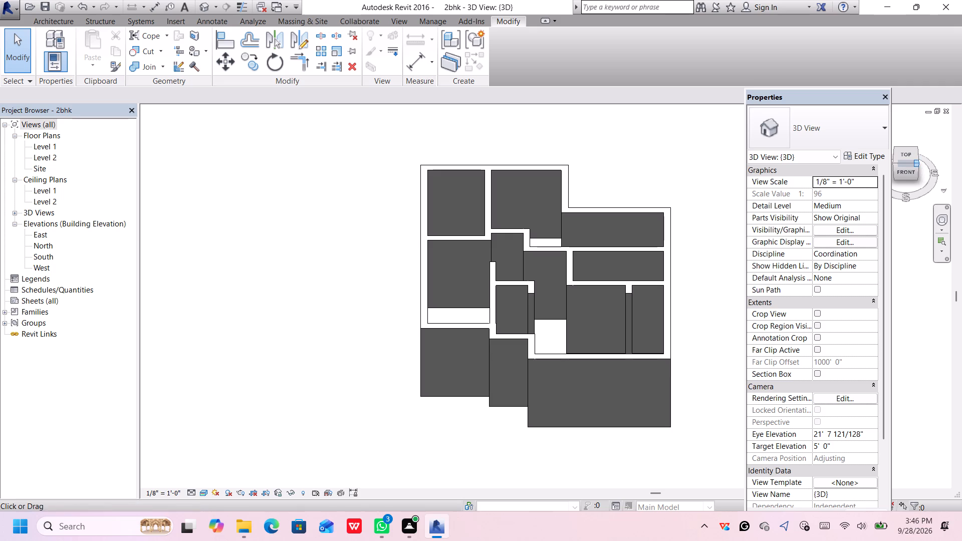
pyautogui.click(916, 163)
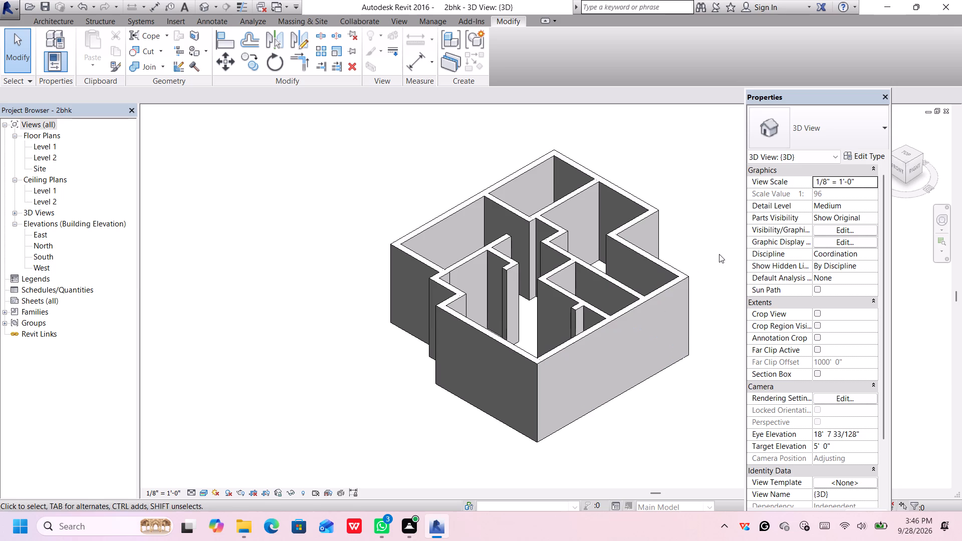
pyautogui.moveTo(718, 254); pyautogui.dragTo(669, 302, button='middle')
pyautogui.scroll(2, 669, 301)
pyautogui.scroll(-2, 669, 301)
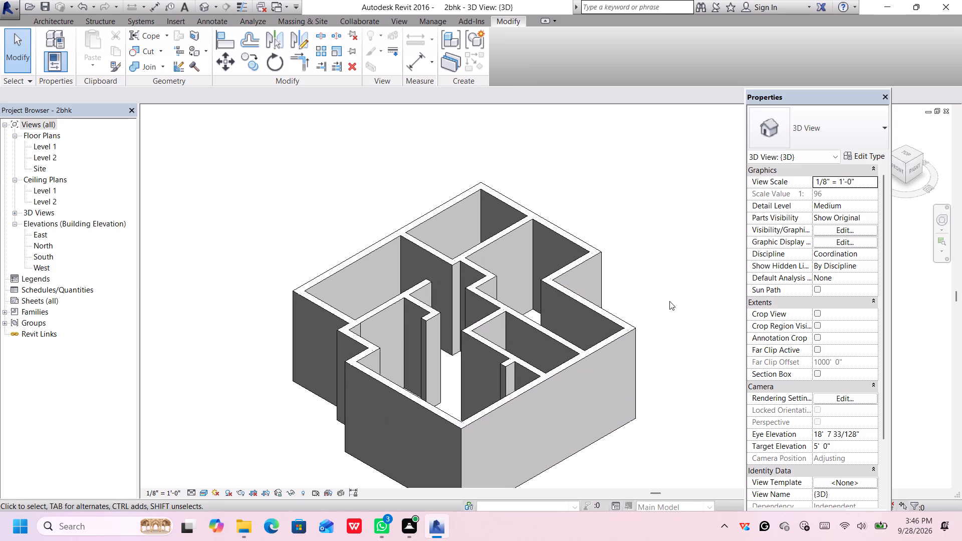
pyautogui.scroll(-2, 669, 301)
pyautogui.scroll(1, 669, 300)
pyautogui.scroll(-1, 670, 298)
pyautogui.moveTo(670, 298); pyautogui.dragTo(670, 299, button='middle')
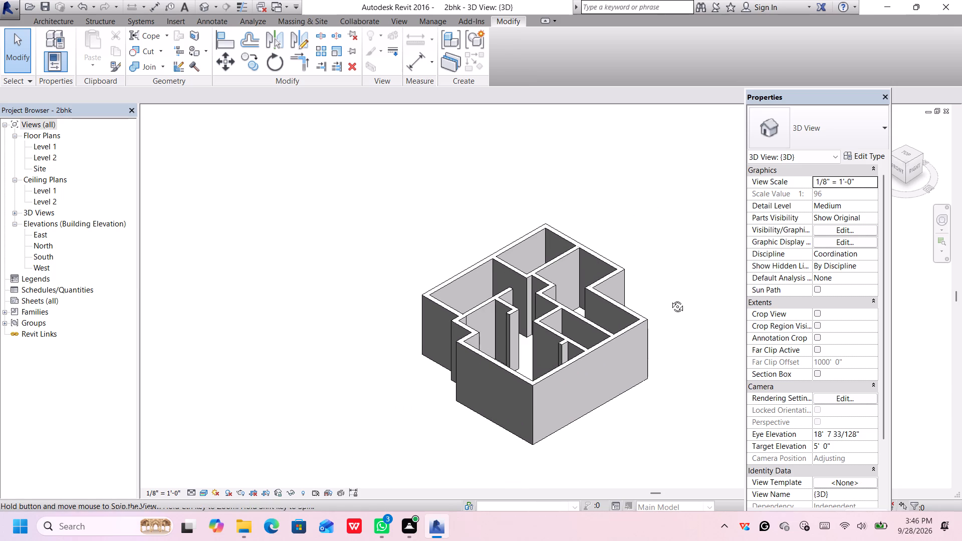
pyautogui.moveTo(670, 299); pyautogui.dragTo(685, 403, button='middle')
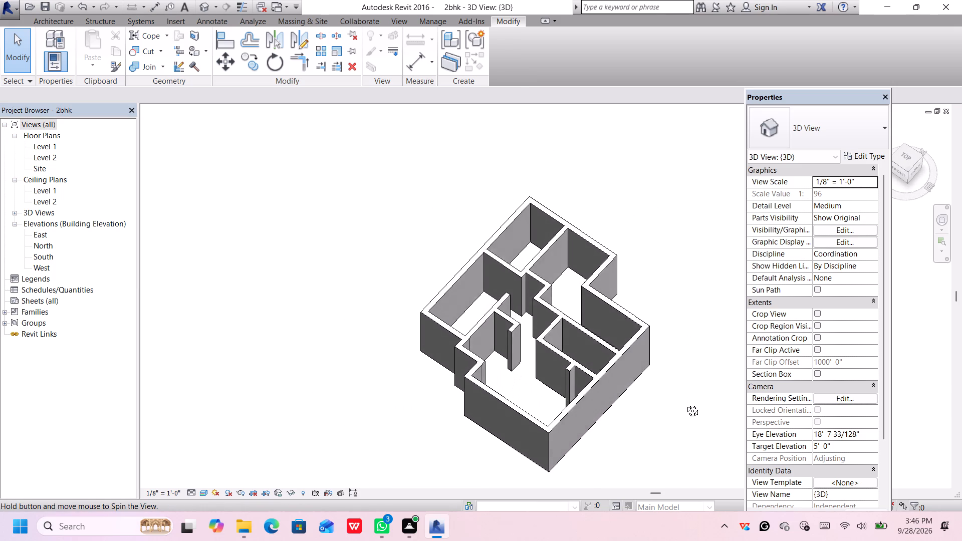
pyautogui.moveTo(685, 403); pyautogui.dragTo(663, 395, button='middle')
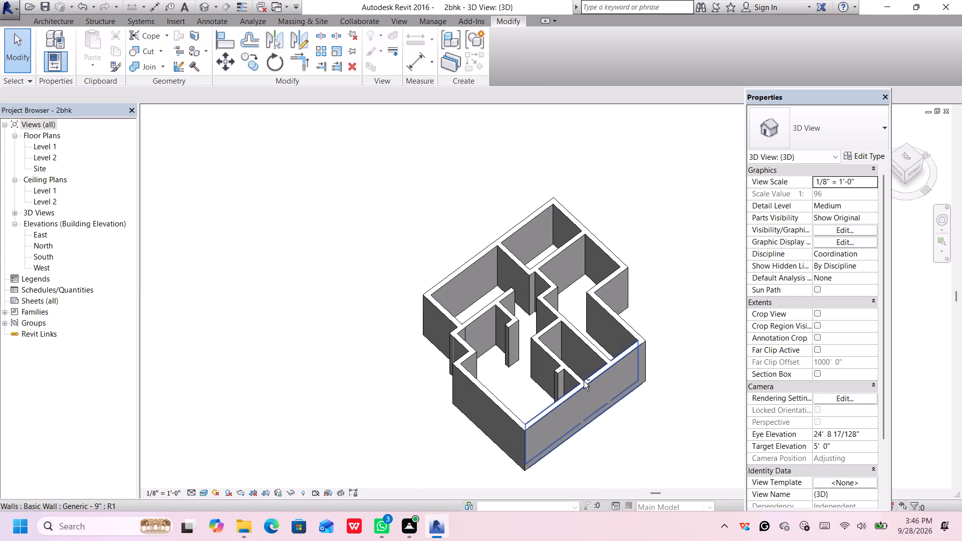
pyautogui.keyDown('shift'); pyautogui.moveTo(666, 303); pyautogui.dragTo(682, 378, button='middle'); pyautogui.keyUp('shift')
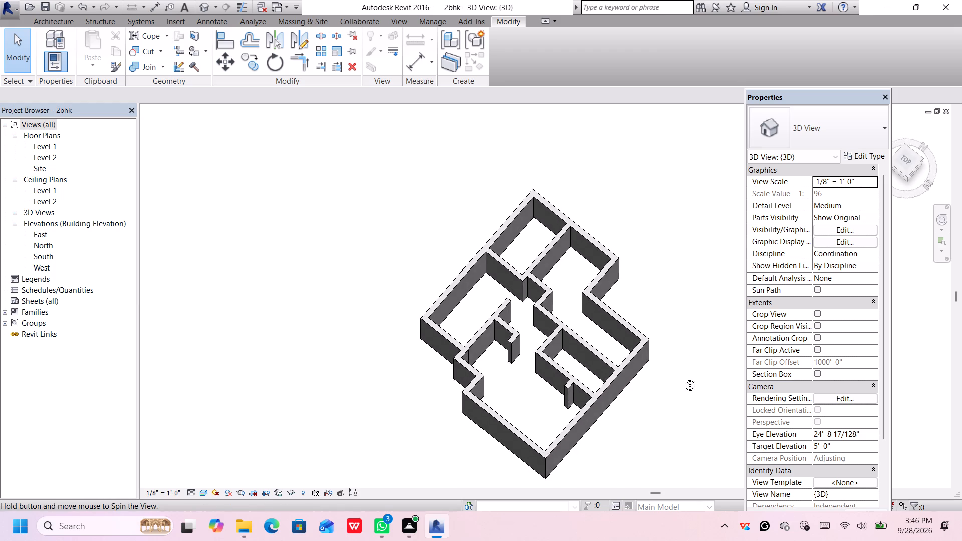
pyautogui.keyDown('shift'); pyautogui.moveTo(682, 378); pyautogui.dragTo(684, 315, button='middle'); pyautogui.keyUp('shift')
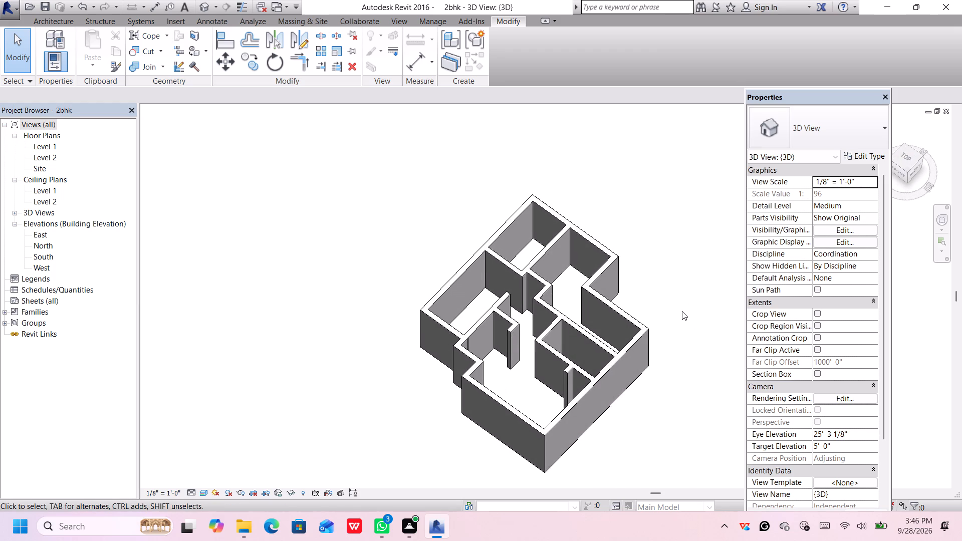
pyautogui.moveTo(680, 324); pyautogui.dragTo(678, 322, button='middle')
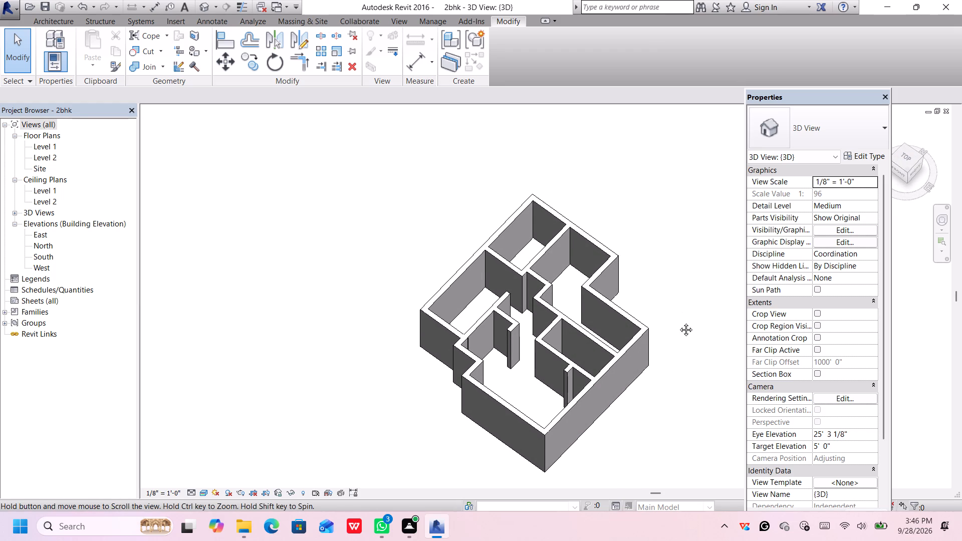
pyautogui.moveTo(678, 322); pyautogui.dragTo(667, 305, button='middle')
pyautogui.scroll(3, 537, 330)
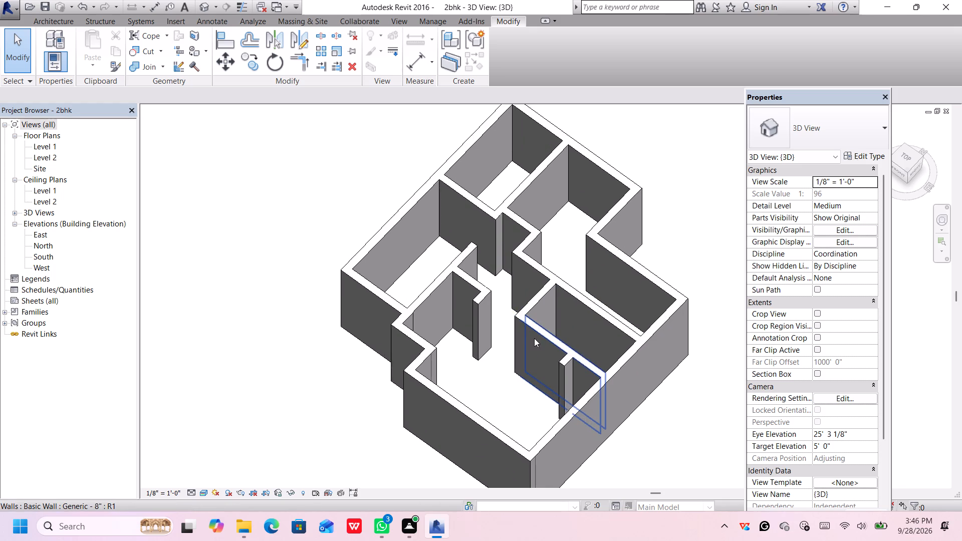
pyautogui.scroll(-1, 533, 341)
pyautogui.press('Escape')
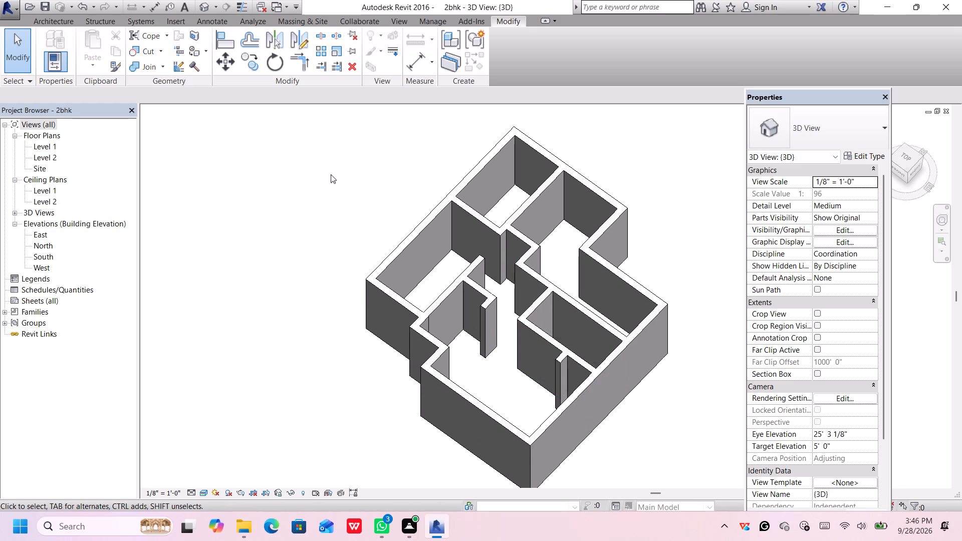
# Start a Generic - 12" floor on Level 1, picking the house's longest straight exterior wall as its first boundary line.
pyautogui.click(53, 15)
pyautogui.click(55, 18)
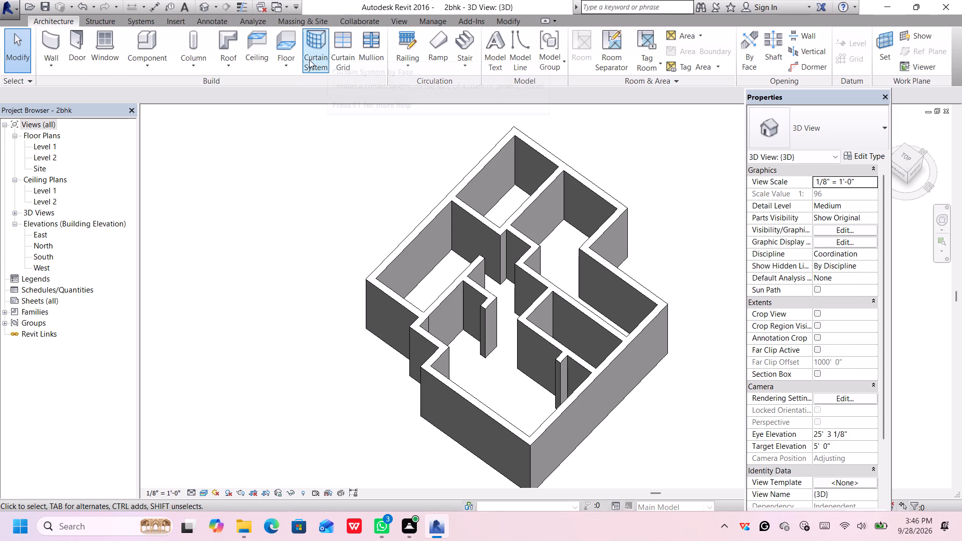
pyautogui.click(283, 40)
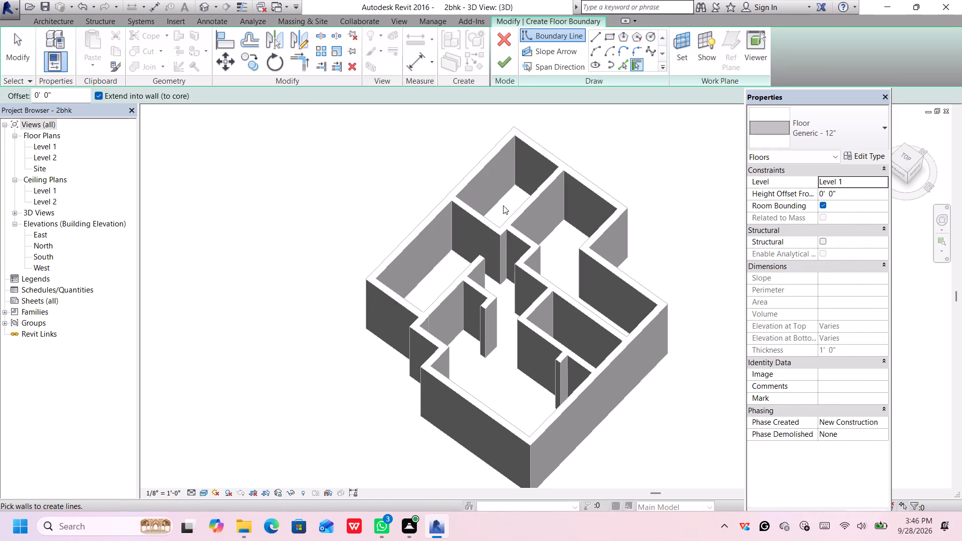
pyautogui.scroll(5, 503, 207)
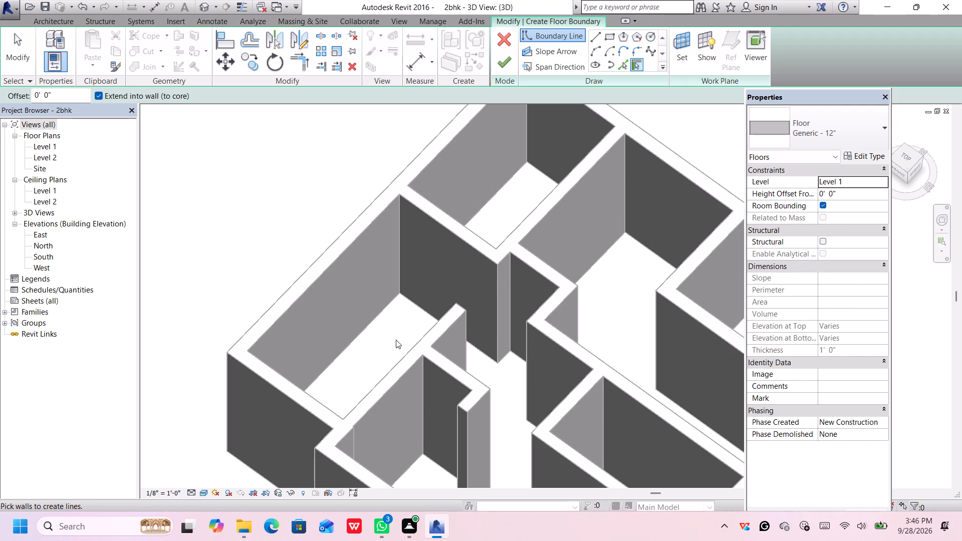
pyautogui.scroll(-7, 393, 336)
pyautogui.moveTo(421, 406); pyautogui.dragTo(410, 358, button='middle')
pyautogui.click(413, 373)
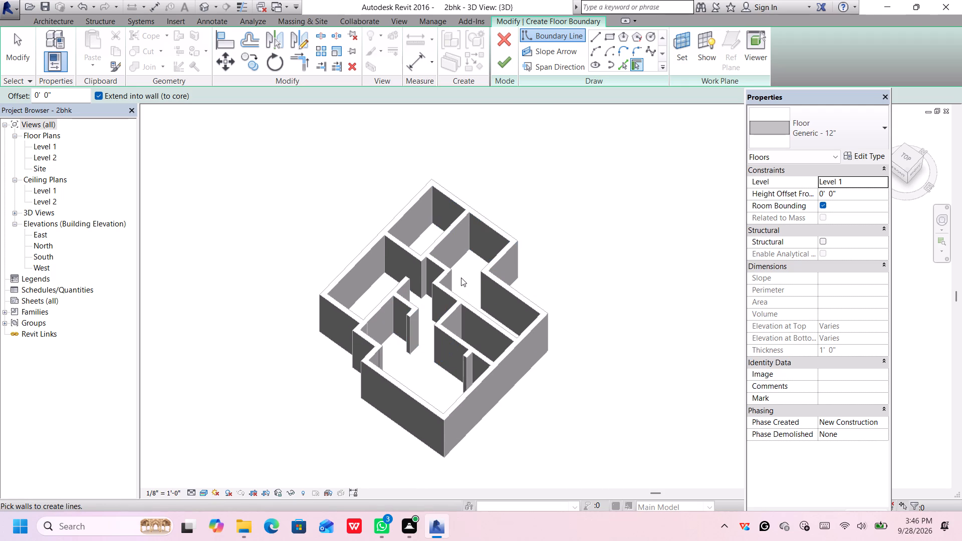
pyautogui.click(461, 277)
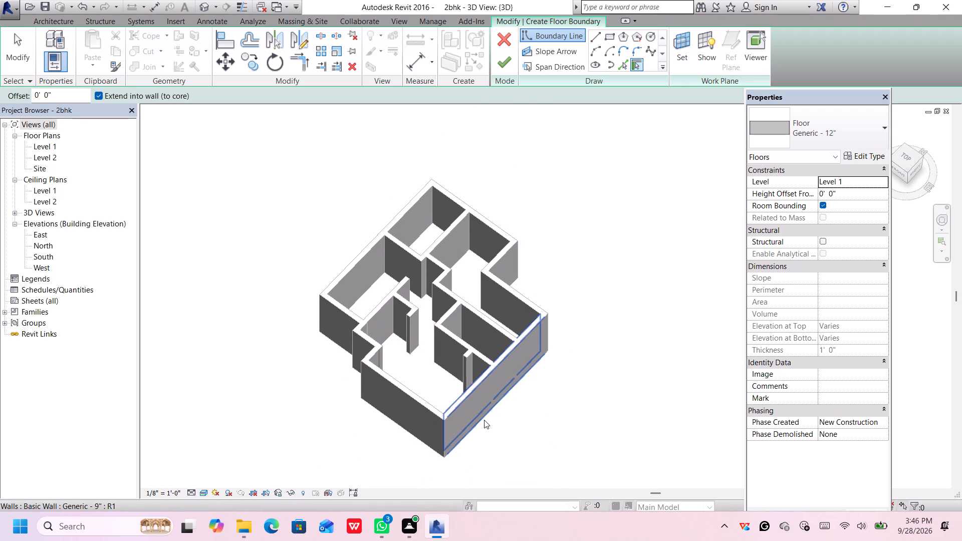
pyautogui.click(475, 412)
pyautogui.click(477, 415)
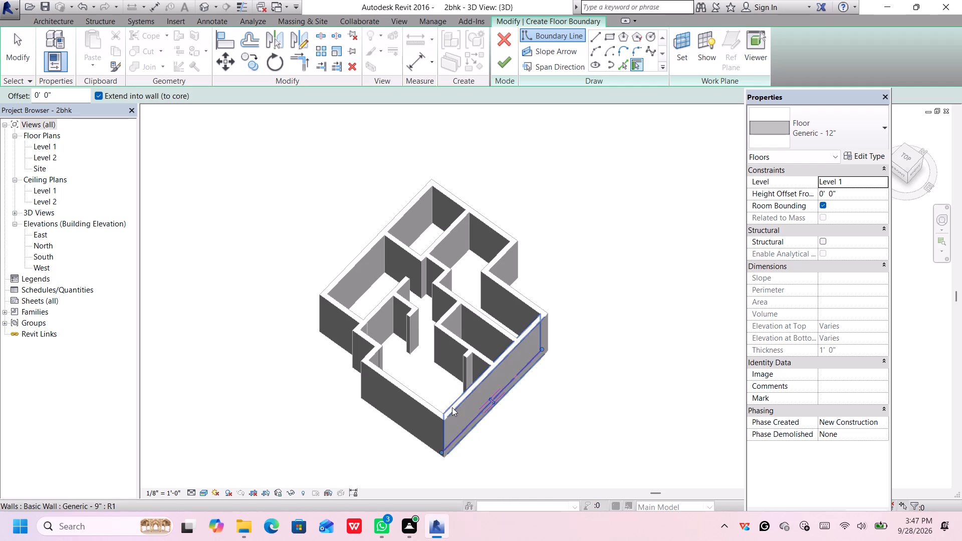
# Pick three Generic - 8" partitions, the exterior wall beside the narrow side room, and the long opposite exterior wall as floor boundary lines.
pyautogui.click(379, 339)
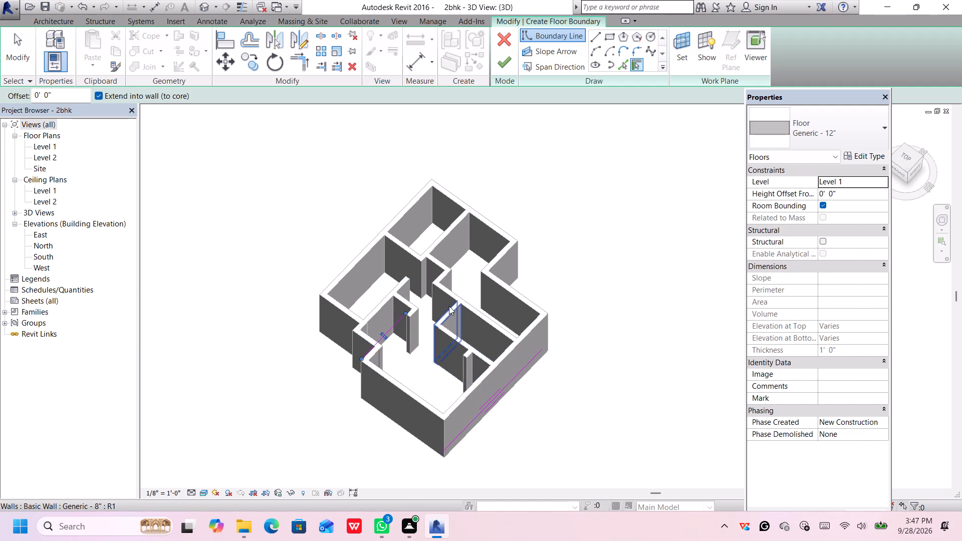
pyautogui.click(446, 299)
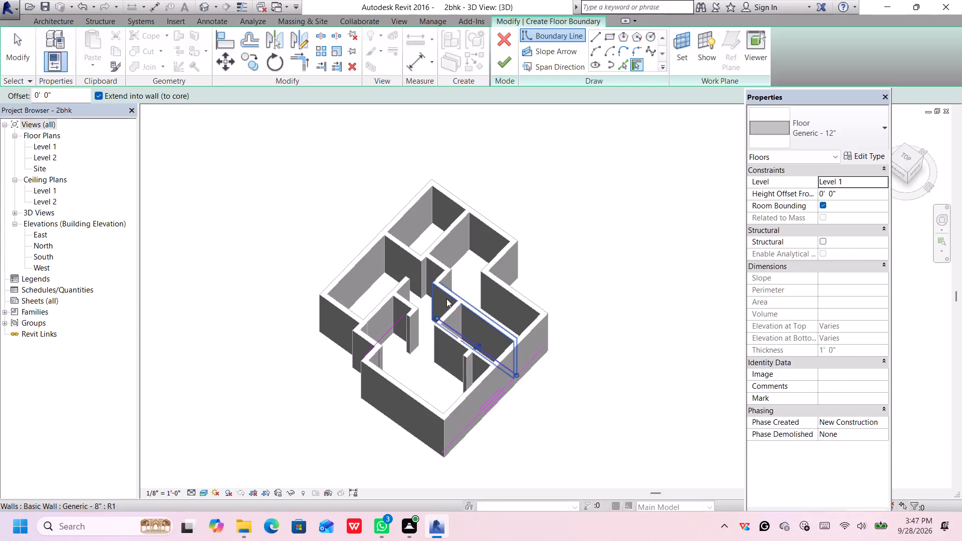
pyautogui.click(479, 275)
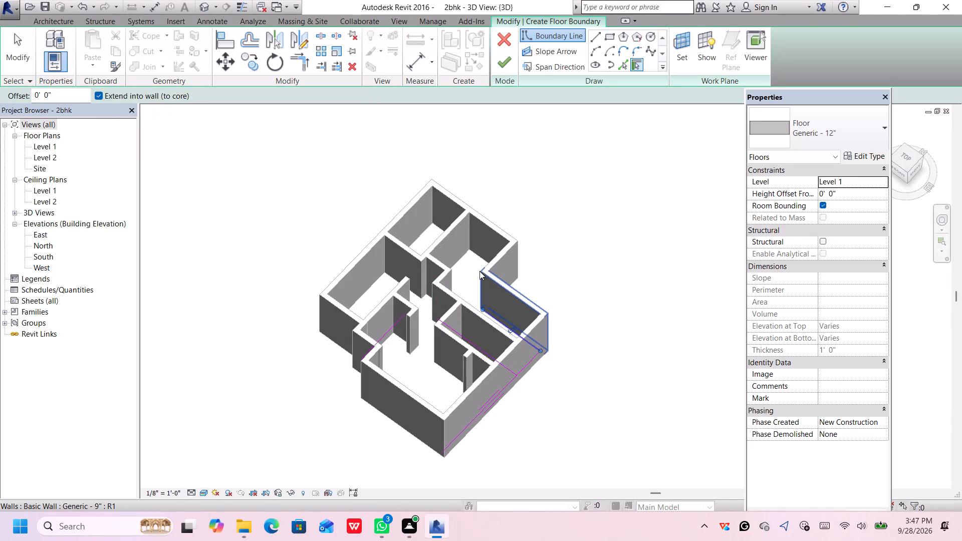
pyautogui.click(474, 242)
pyautogui.click(471, 262)
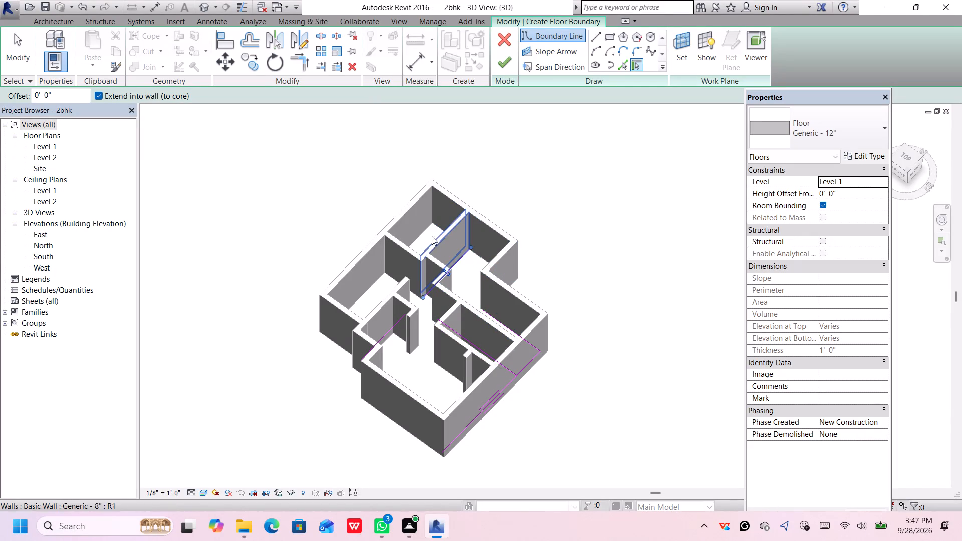
pyautogui.click(420, 223)
pyautogui.click(422, 231)
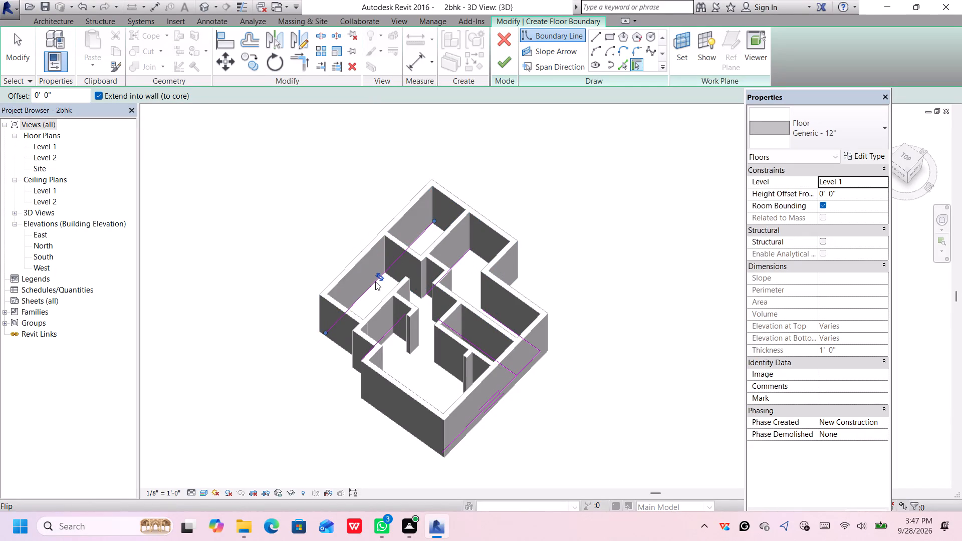
pyautogui.click(383, 301)
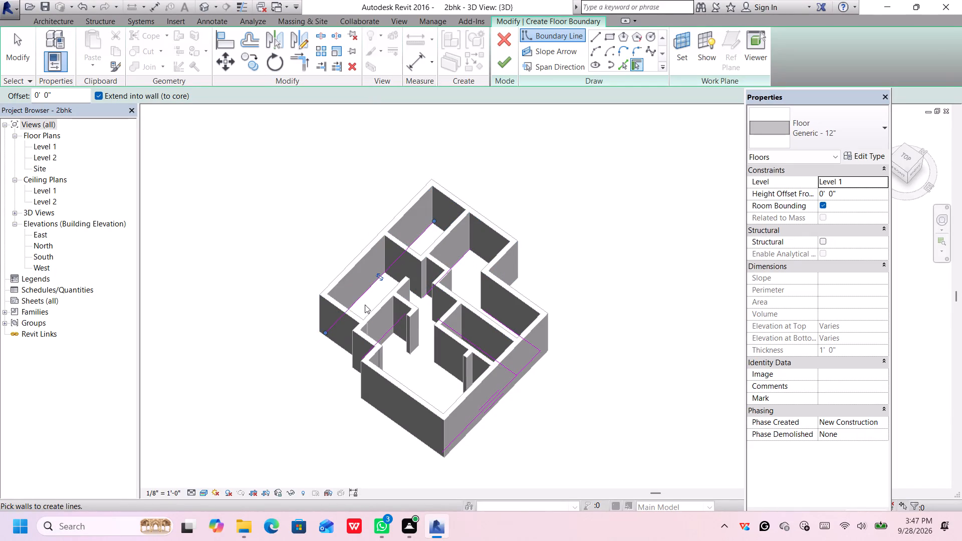
# Add the short exterior end wall, the exterior wall behind the two far rooms, and its short return wall to the floor boundary.
pyautogui.scroll(5, 410, 323)
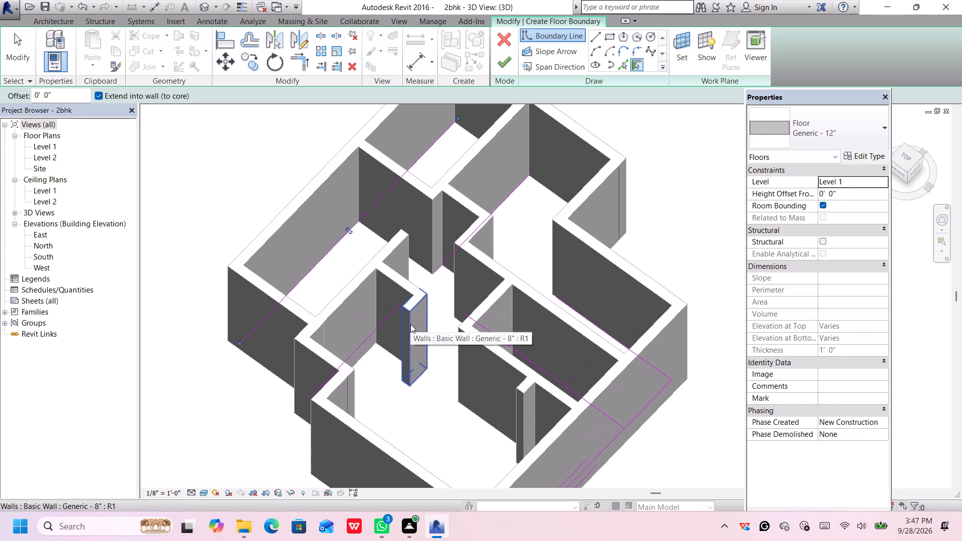
pyautogui.scroll(5, 410, 324)
pyautogui.scroll(-5, 324, 354)
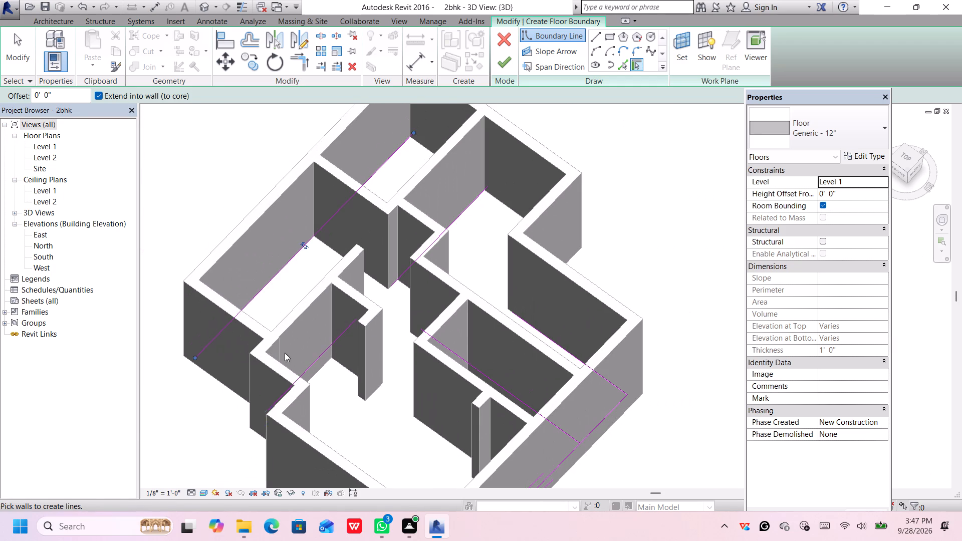
pyautogui.click(218, 347)
pyautogui.click(244, 323)
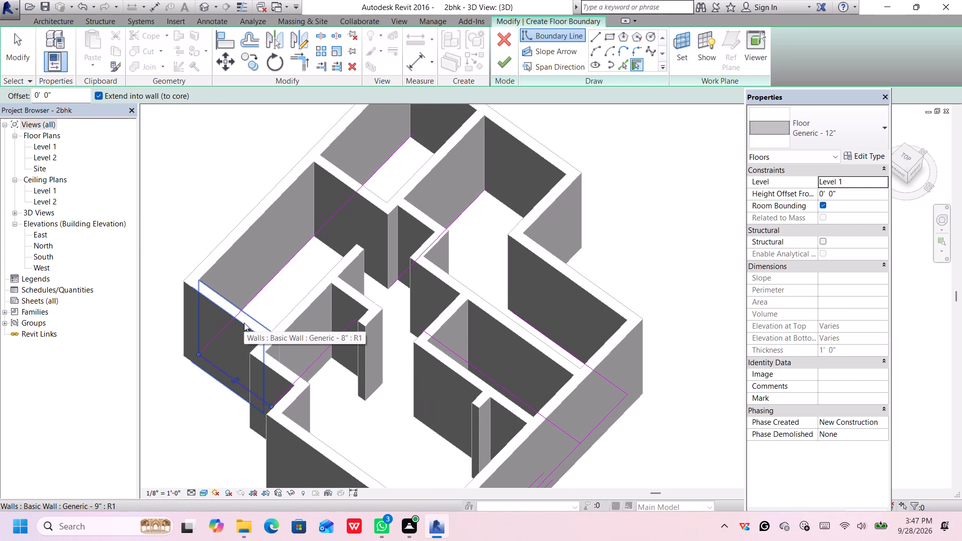
pyautogui.moveTo(360, 195); pyautogui.dragTo(386, 304, button='middle')
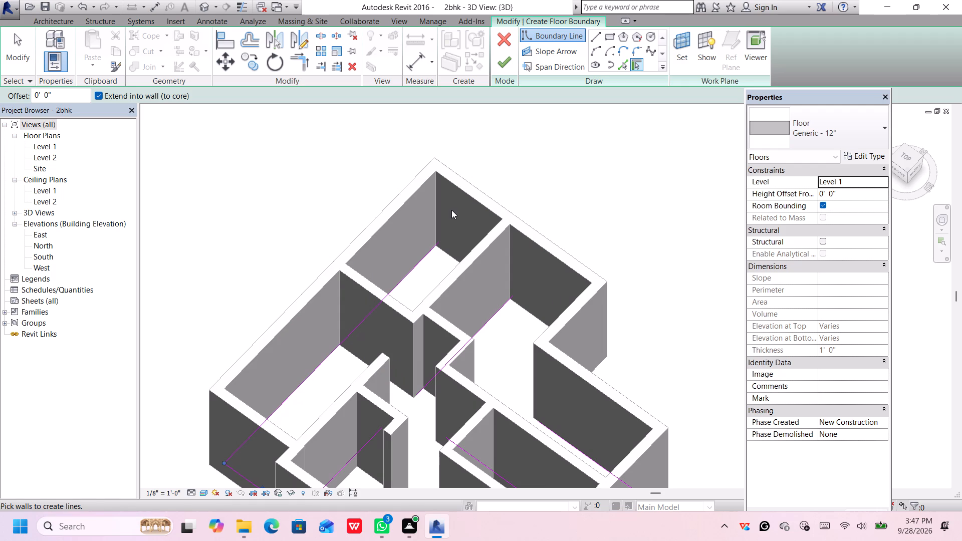
pyautogui.click(472, 190)
pyautogui.scroll(-4, 479, 281)
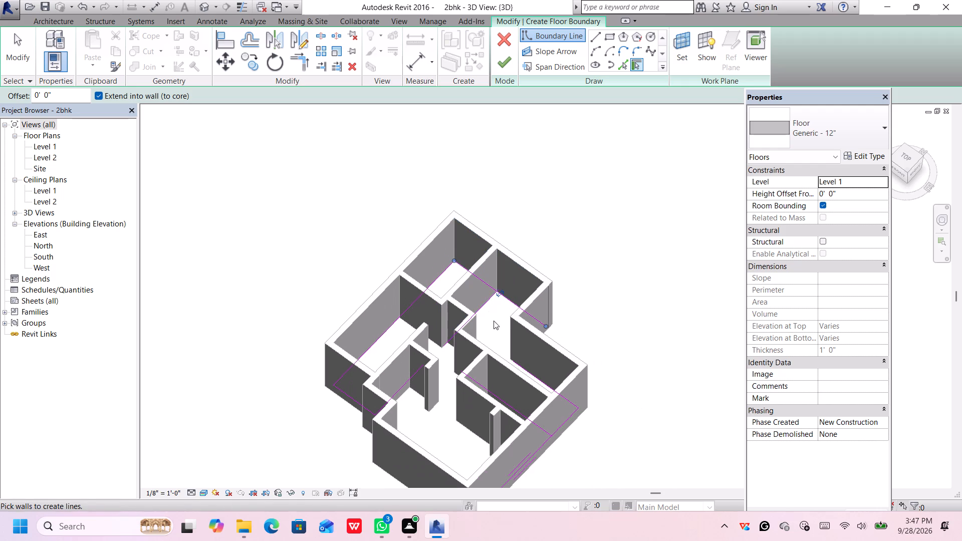
pyautogui.moveTo(495, 322); pyautogui.dragTo(466, 269, button='middle')
pyautogui.scroll(4, 498, 278)
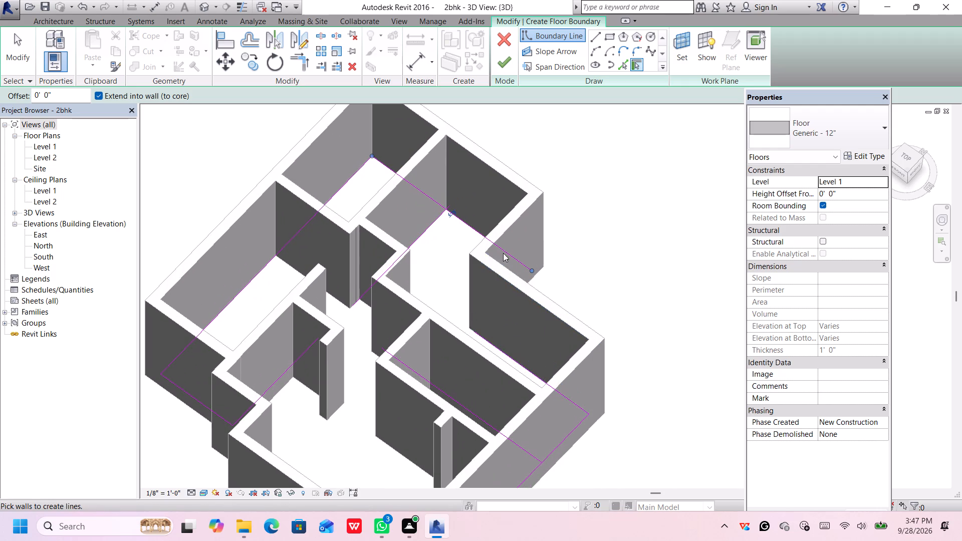
pyautogui.click(500, 237)
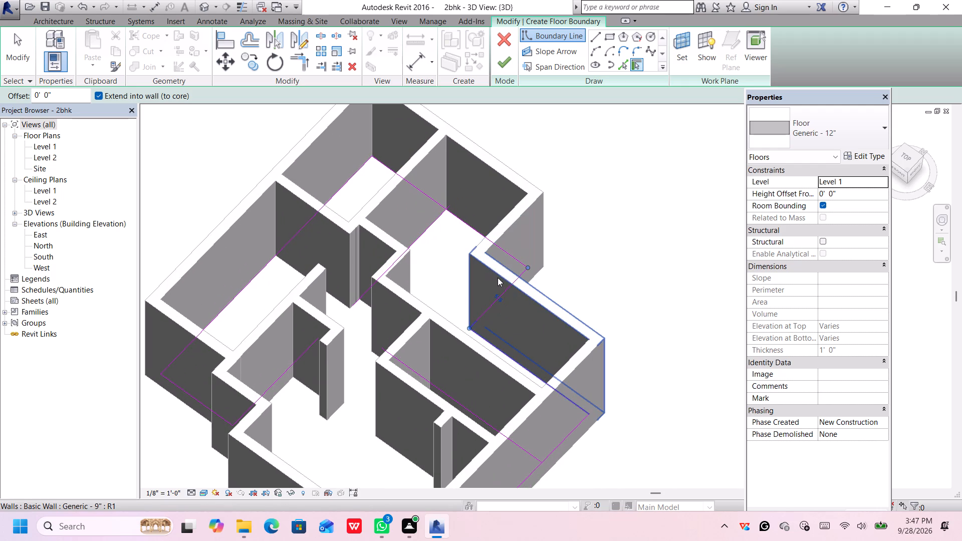
# Add the short hallway partition, the two short stepped exterior walls and the front exterior wall to the floor boundary.
pyautogui.scroll(-2, 516, 301)
pyautogui.moveTo(516, 310); pyautogui.dragTo(506, 270, button='middle')
pyautogui.scroll(1, 419, 266)
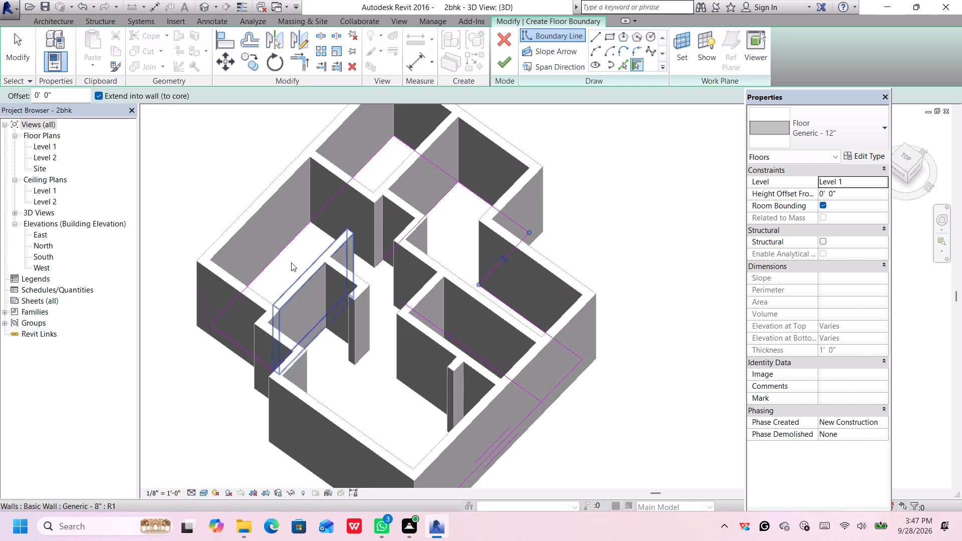
pyautogui.click(322, 255)
pyautogui.scroll(-3, 300, 345)
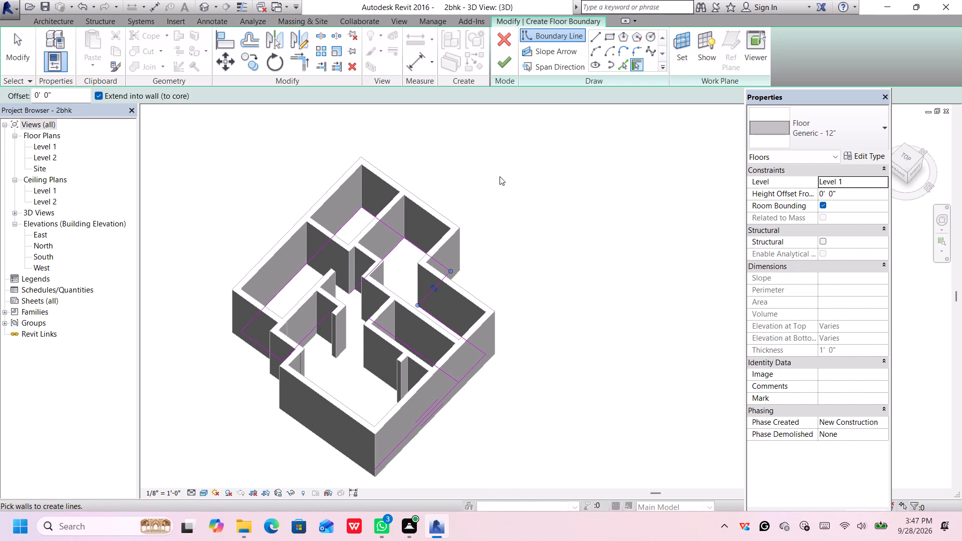
pyautogui.moveTo(540, 165); pyautogui.dragTo(396, 279)
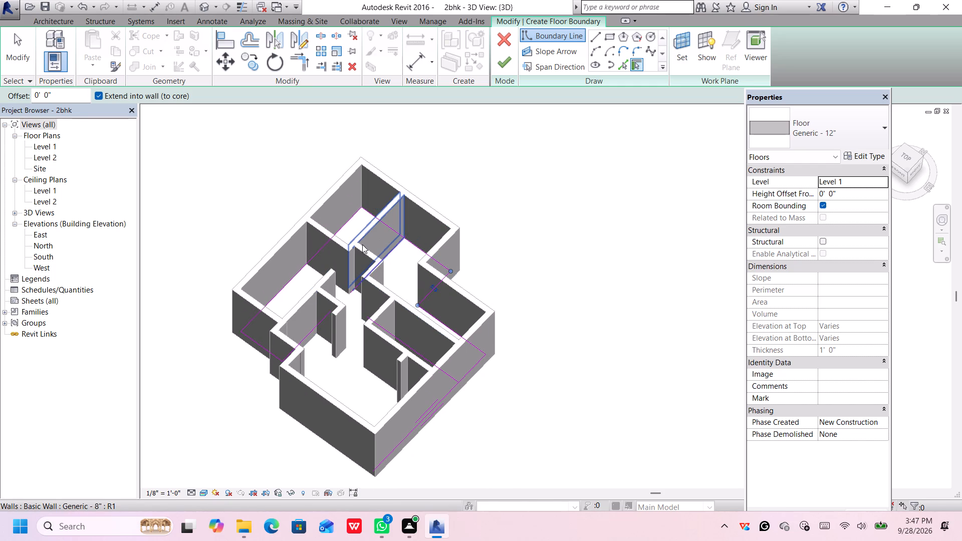
pyautogui.click(362, 244)
pyautogui.click(361, 262)
pyautogui.click(366, 257)
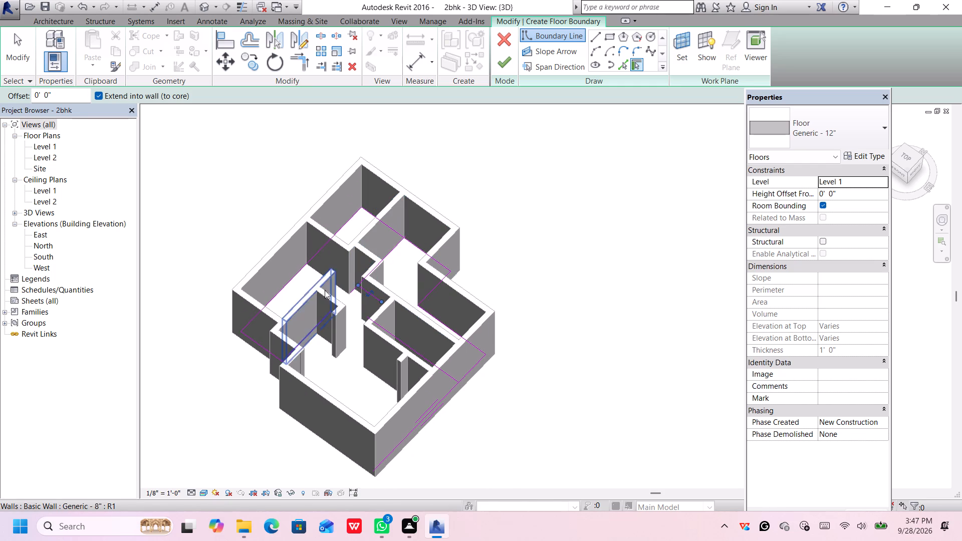
pyautogui.click(312, 295)
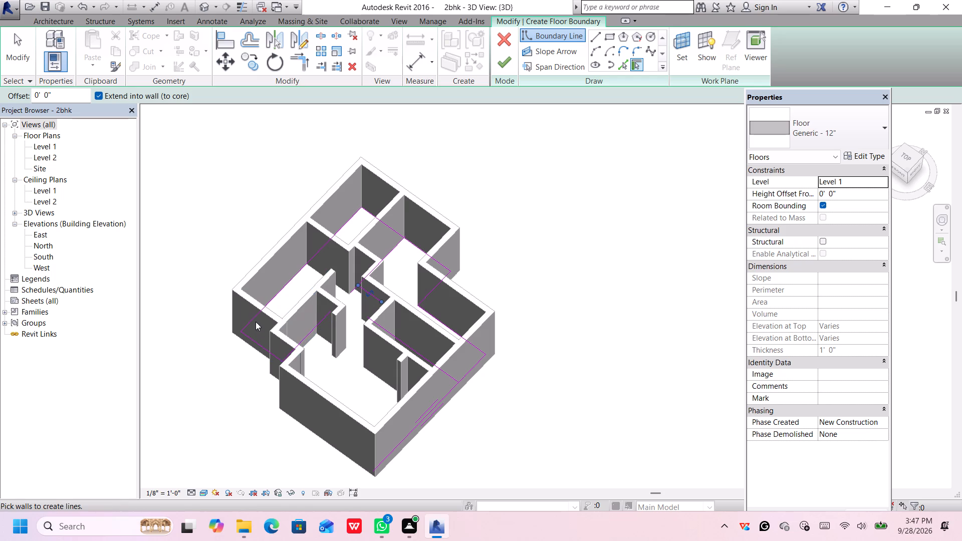
pyautogui.click(261, 320)
pyautogui.click(277, 345)
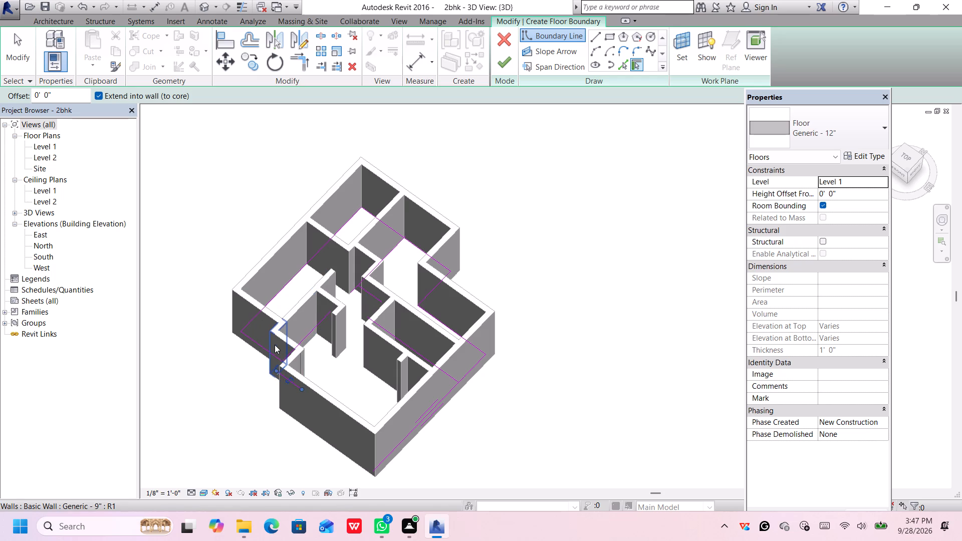
pyautogui.click(274, 345)
pyautogui.click(278, 323)
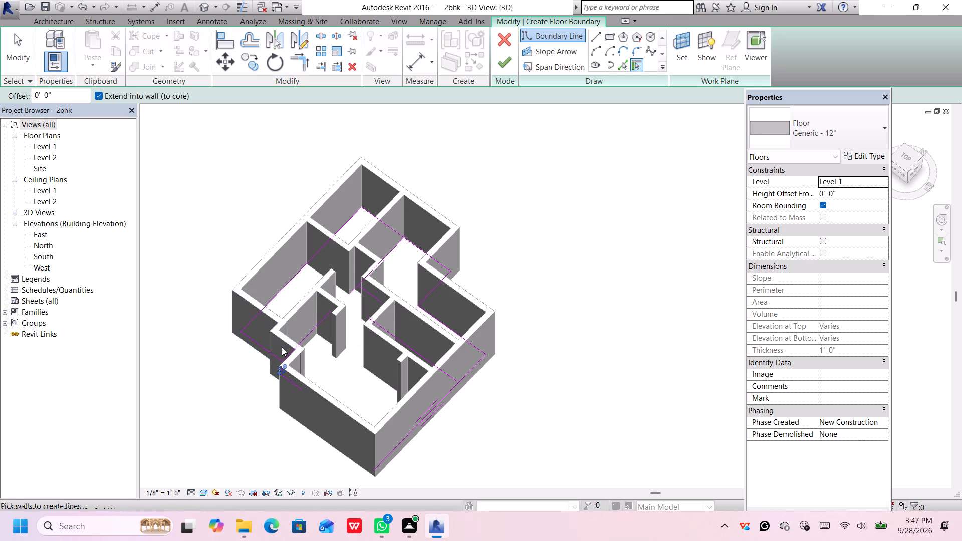
pyautogui.click(308, 409)
pyautogui.click(331, 403)
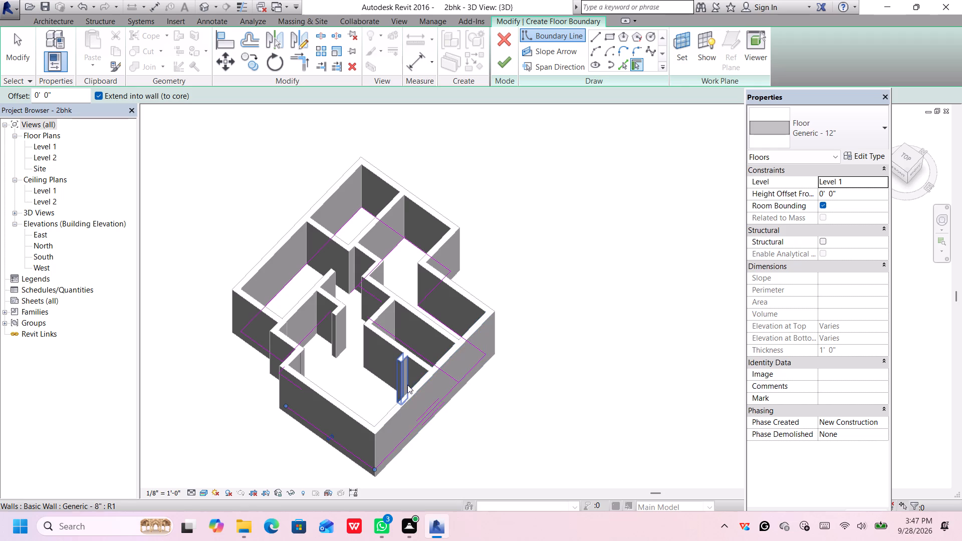
# Add the small stub wall, the partition it adjoins, and the short partition connecting to the long interior wall to the floor boundary.
pyautogui.click(399, 360)
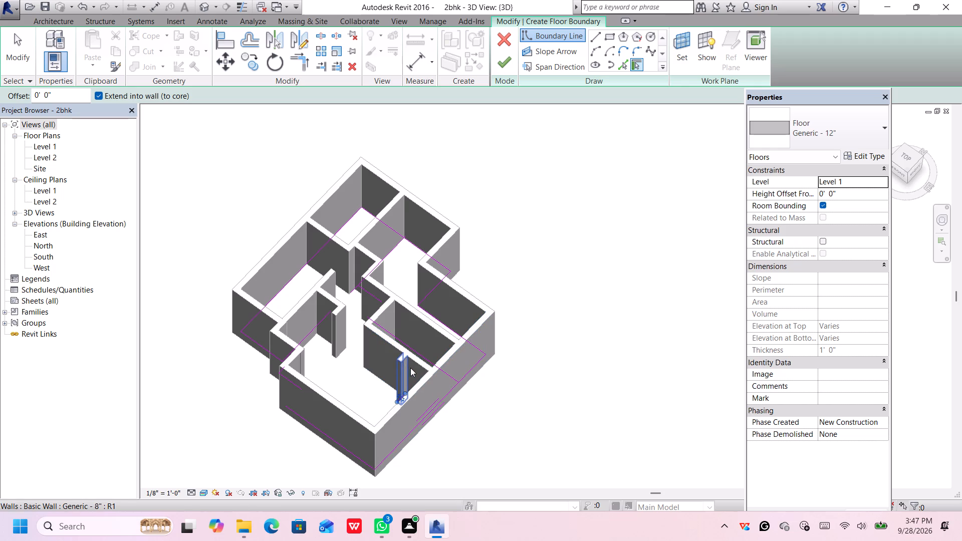
pyautogui.click(410, 368)
pyautogui.click(417, 368)
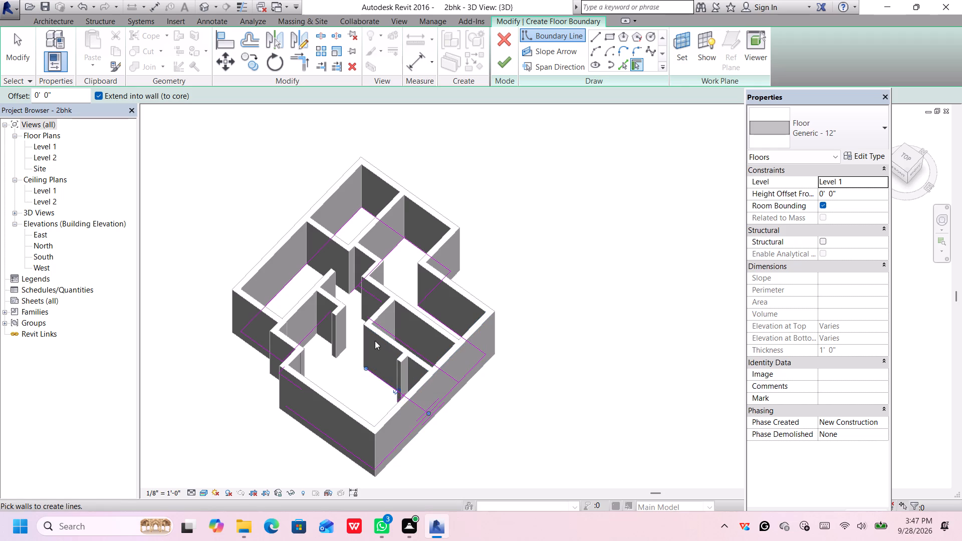
pyautogui.click(385, 313)
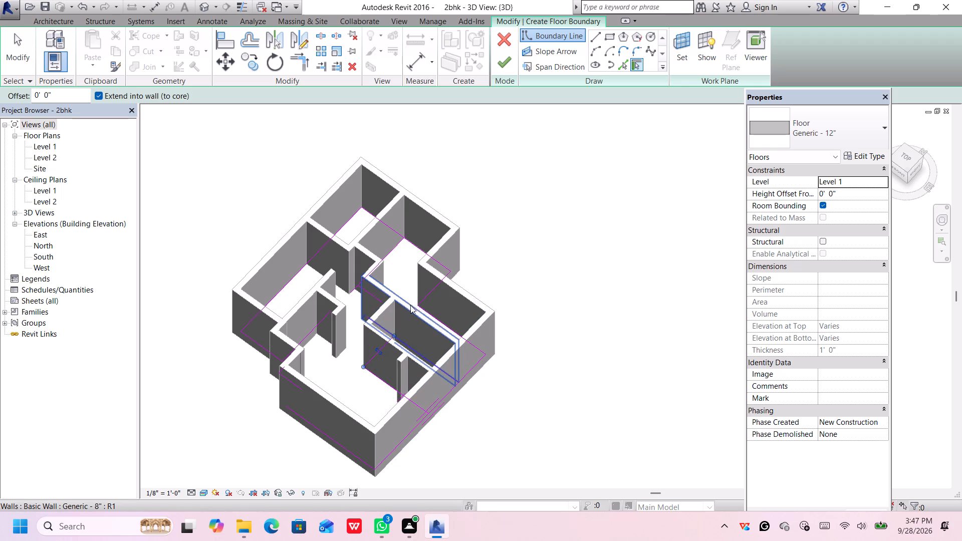
pyautogui.click(418, 309)
pyautogui.click(478, 342)
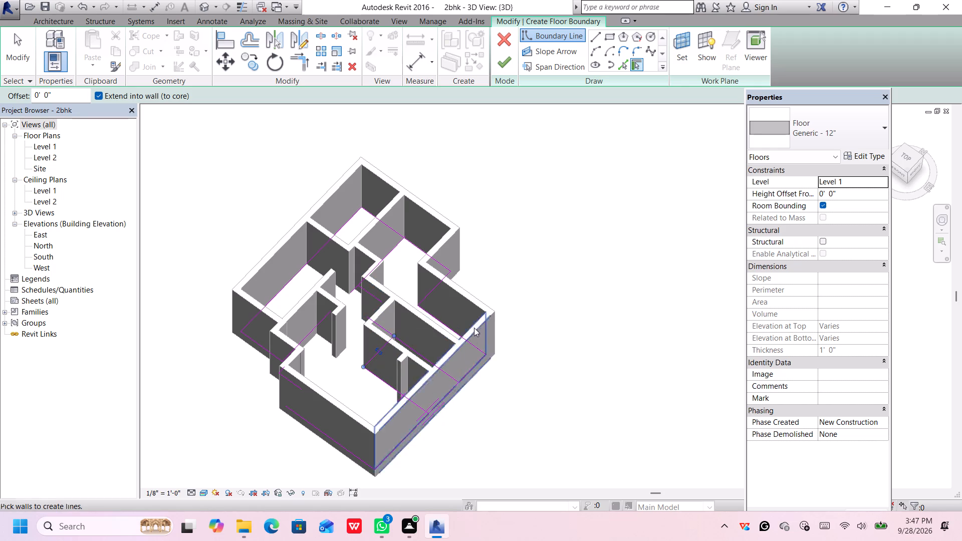
pyautogui.click(446, 298)
pyautogui.scroll(4, 414, 240)
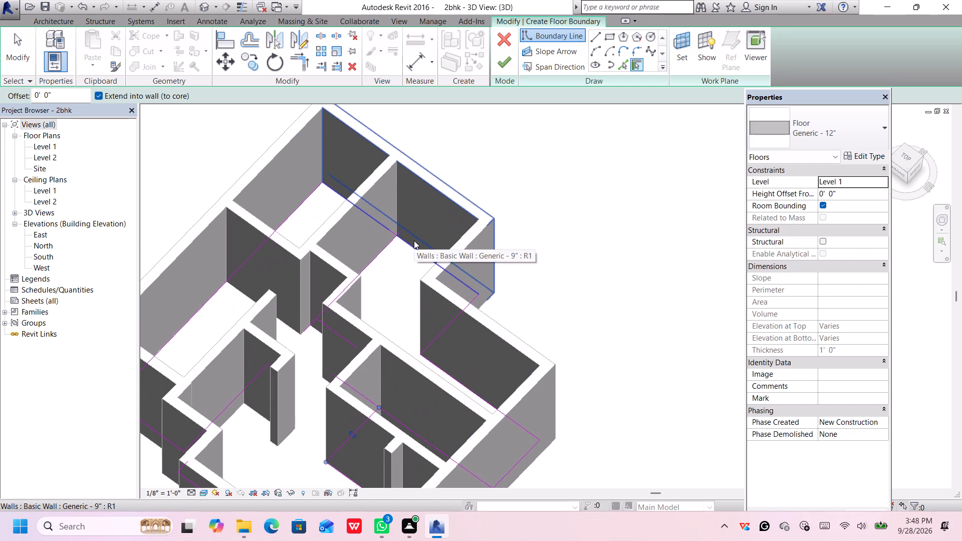
pyautogui.scroll(-6, 414, 240)
pyautogui.press('Return')
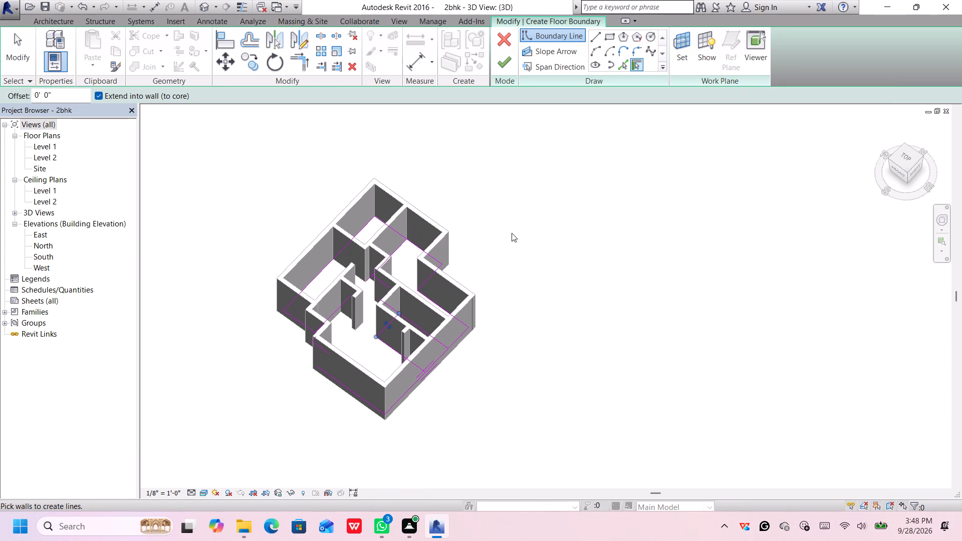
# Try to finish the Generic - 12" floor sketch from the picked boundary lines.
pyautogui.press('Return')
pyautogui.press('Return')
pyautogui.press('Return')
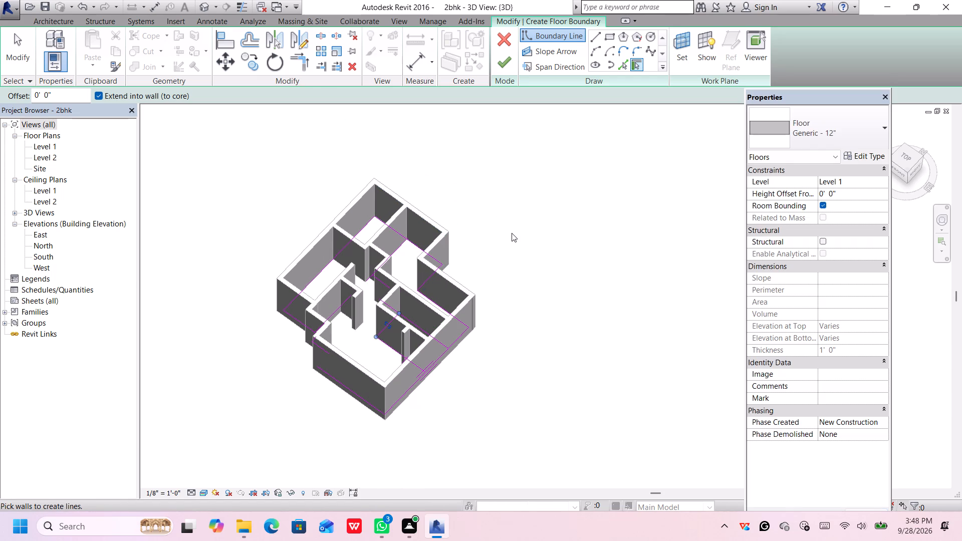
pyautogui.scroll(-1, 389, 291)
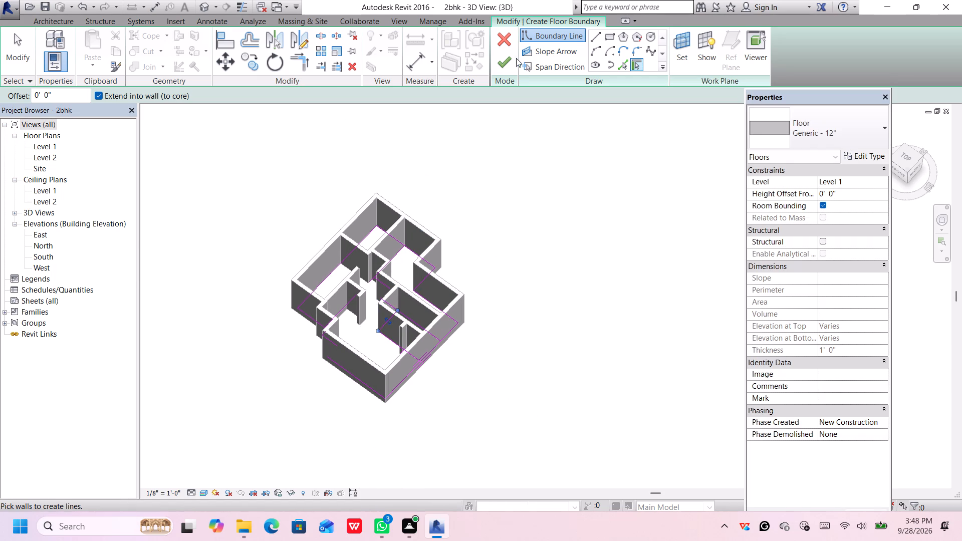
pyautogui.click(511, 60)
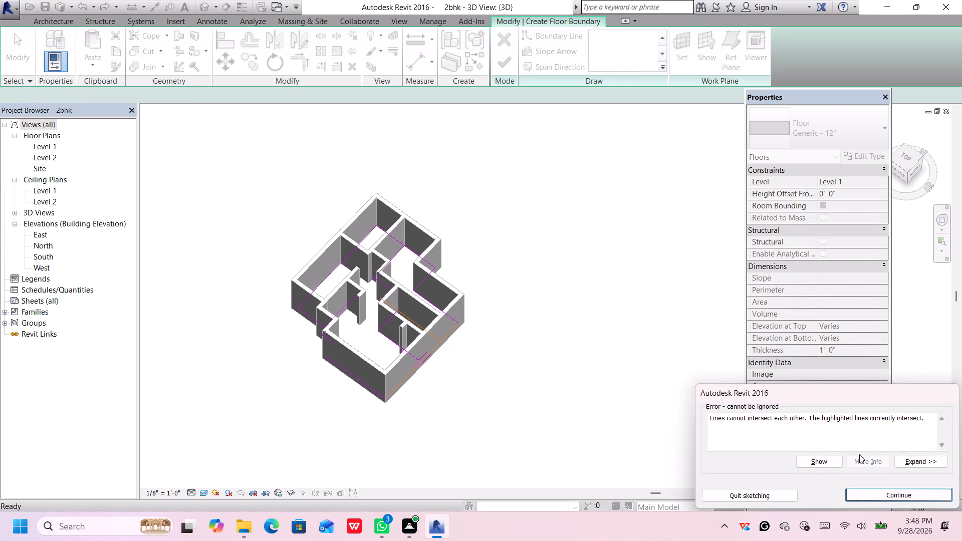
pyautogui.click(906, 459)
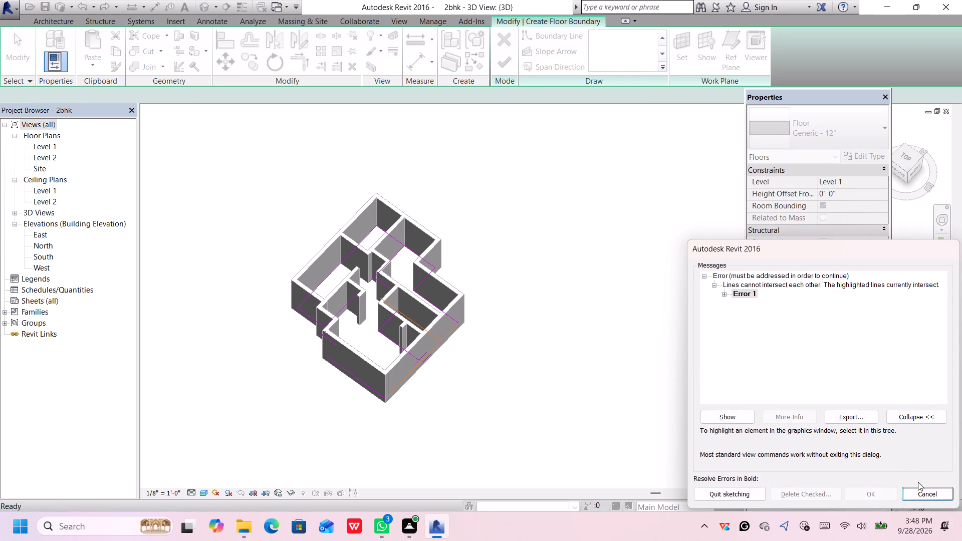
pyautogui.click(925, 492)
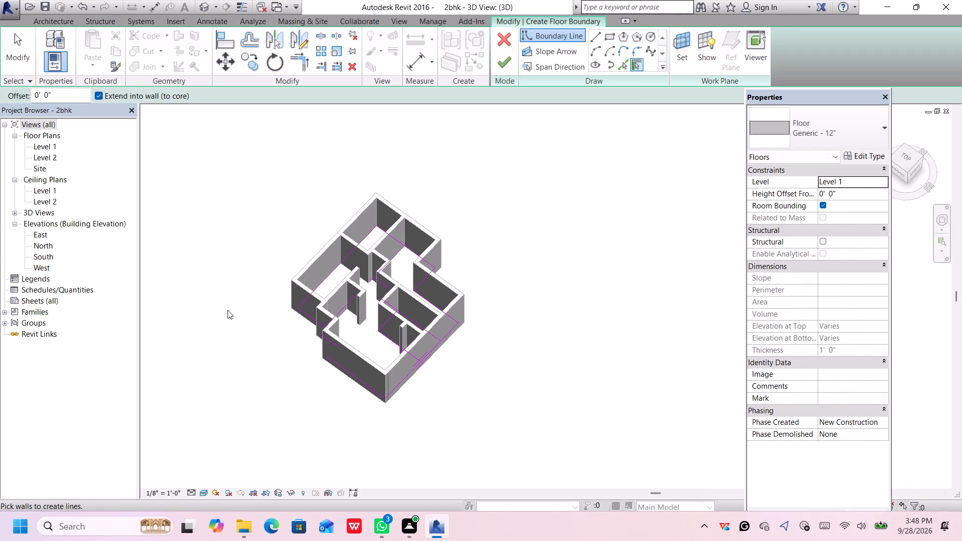
# Undo all the picked floor boundary lines and the floor sketch itself.
pyautogui.scroll(2, 326, 300)
pyautogui.scroll(4, 370, 293)
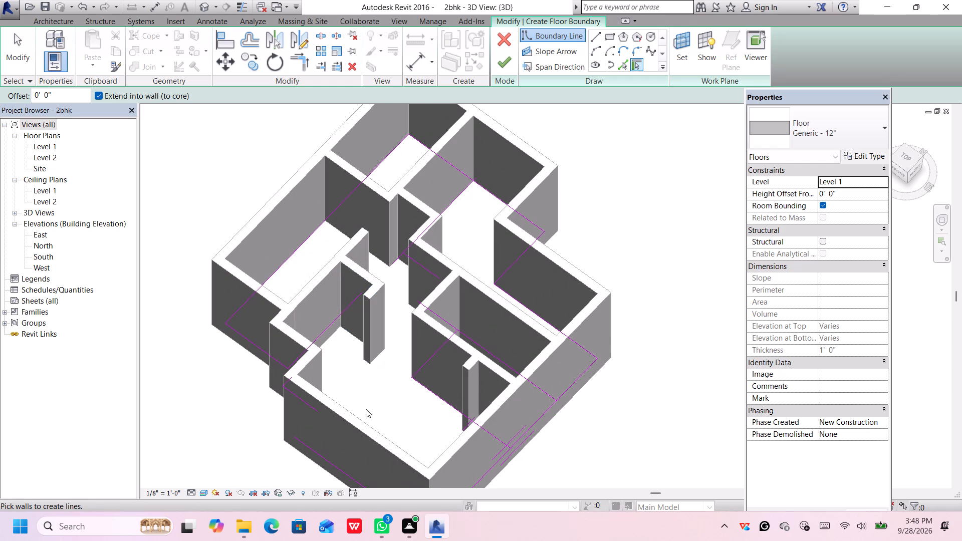
pyautogui.hotkey('ctrl', 'z')
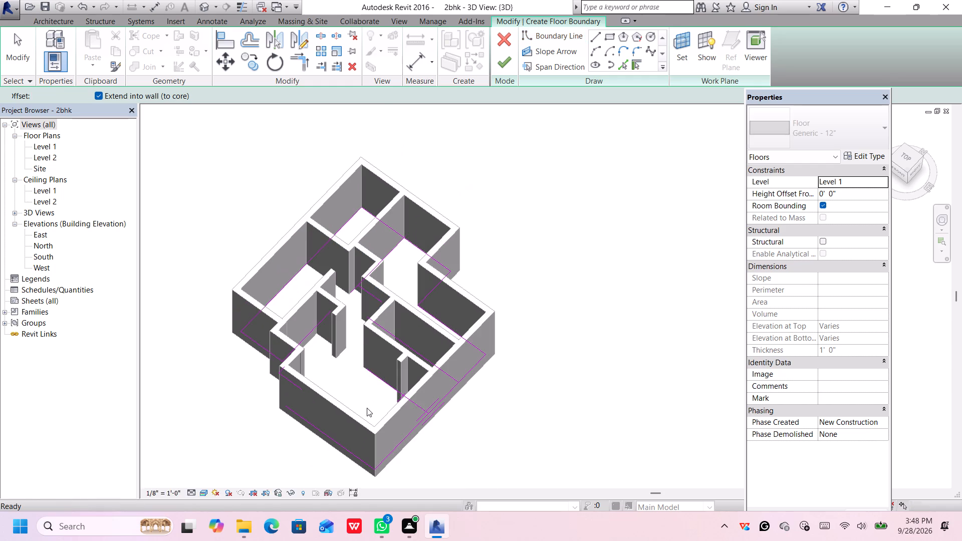
pyautogui.hotkey('ctrl', 'z')
pyautogui.hotkey('ctrl', 'z')
pyautogui.hotkey('ctrl', 'z')
pyautogui.hotkey('ctrl', 'z')
pyautogui.hotkey('ctrl', 'z')
pyautogui.hotkey('ctrl', 'z')
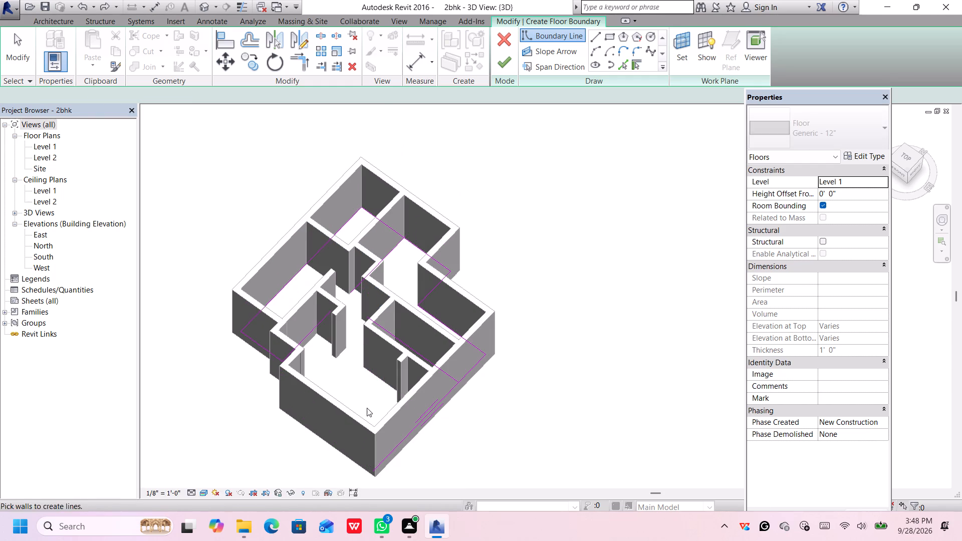
pyautogui.hotkey('ctrl', 'z')
pyautogui.hotkey('ctrl', 'z')
pyautogui.hotkey('ctrl', 'z')
pyautogui.hotkey('ctrl', 'z')
pyautogui.hotkey('ctrl', 'z')
pyautogui.hotkey('ctrl', 'z')
pyautogui.hotkey('ctrl', 'z')
pyautogui.hotkey('ctrl', 'z')
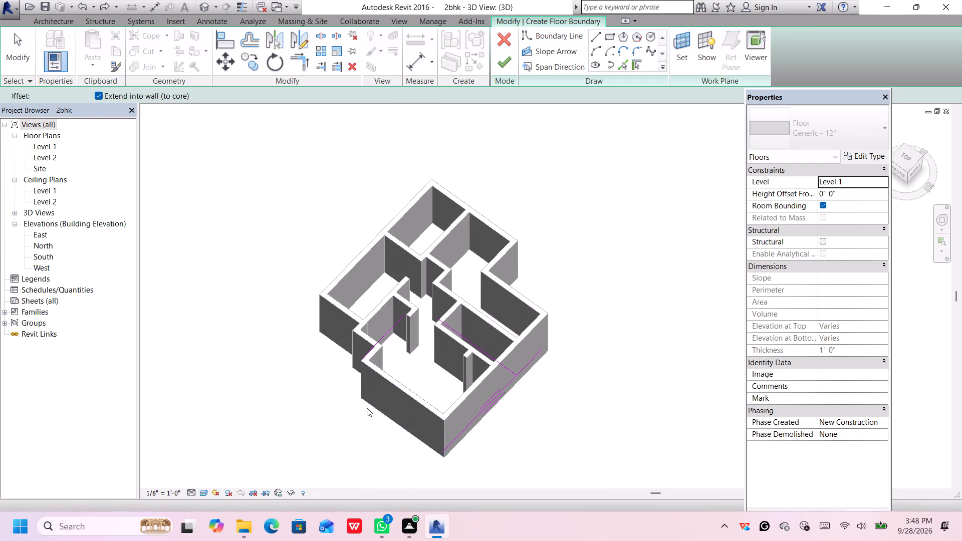
pyautogui.hotkey('ctrl', 'z')
pyautogui.hotkey('ctrl', 'z')
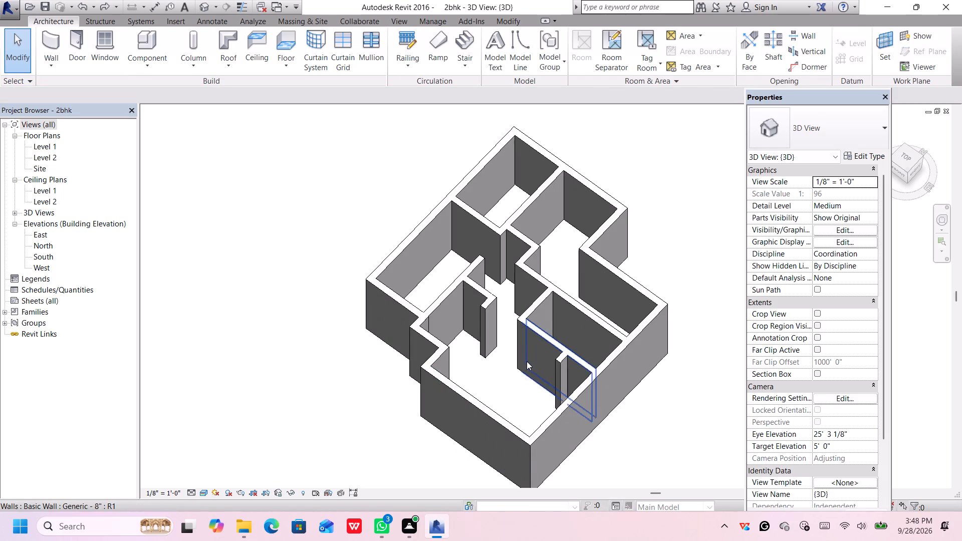
# Start a new Generic - 12" floor sketch on Level 1 and open the Level 1 floor plan.
pyautogui.scroll(6, 528, 361)
pyautogui.scroll(-4, 536, 361)
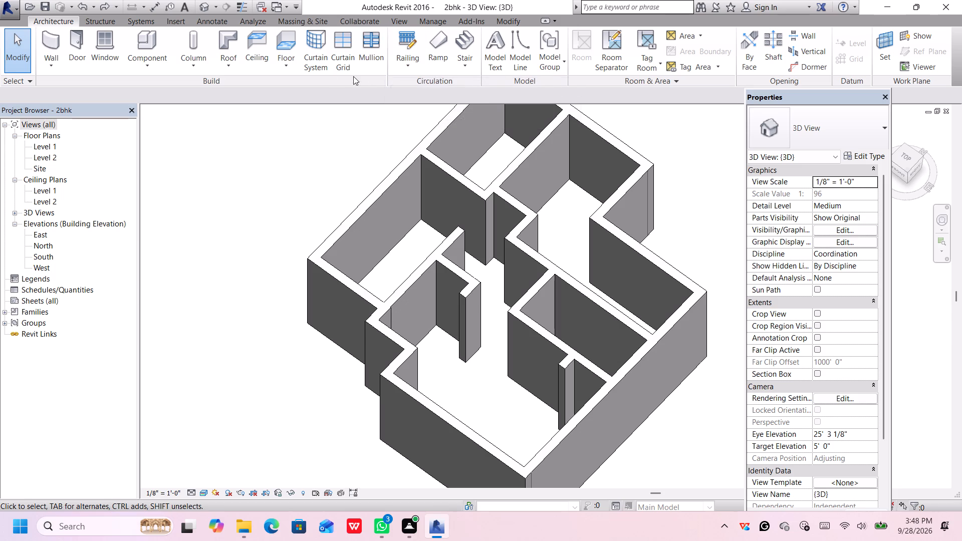
pyautogui.click(285, 39)
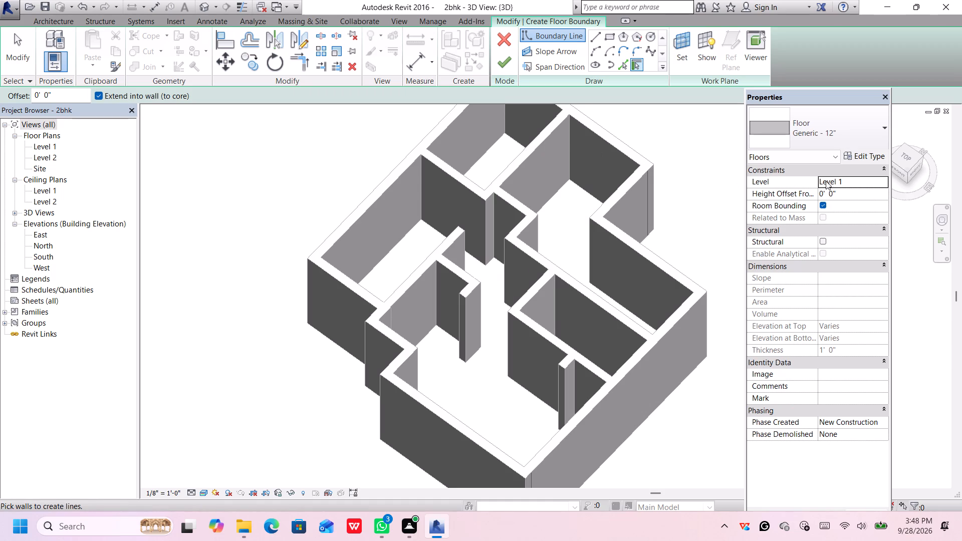
pyautogui.scroll(2, 586, 316)
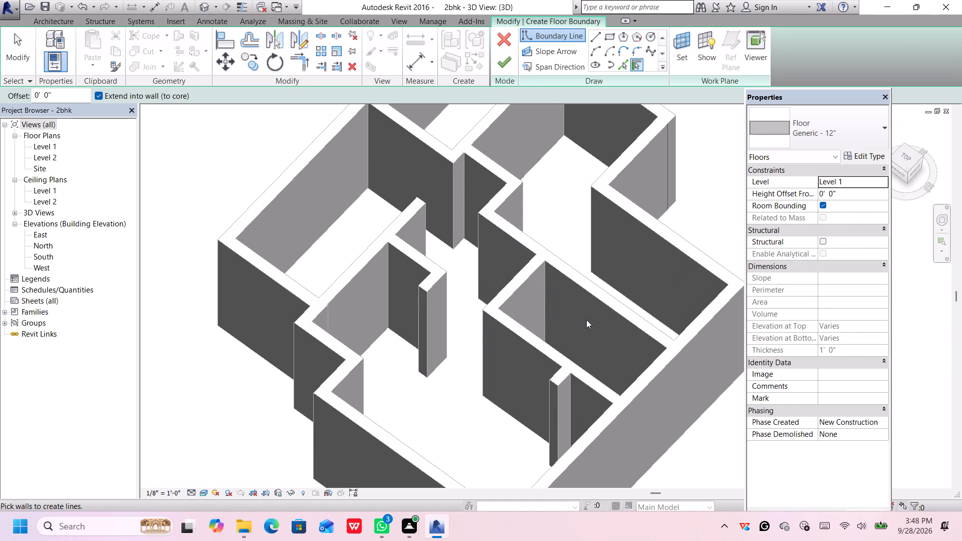
pyautogui.scroll(-4, 589, 326)
pyautogui.scroll(-1, 614, 402)
pyautogui.moveTo(614, 402); pyautogui.dragTo(595, 368, button='middle')
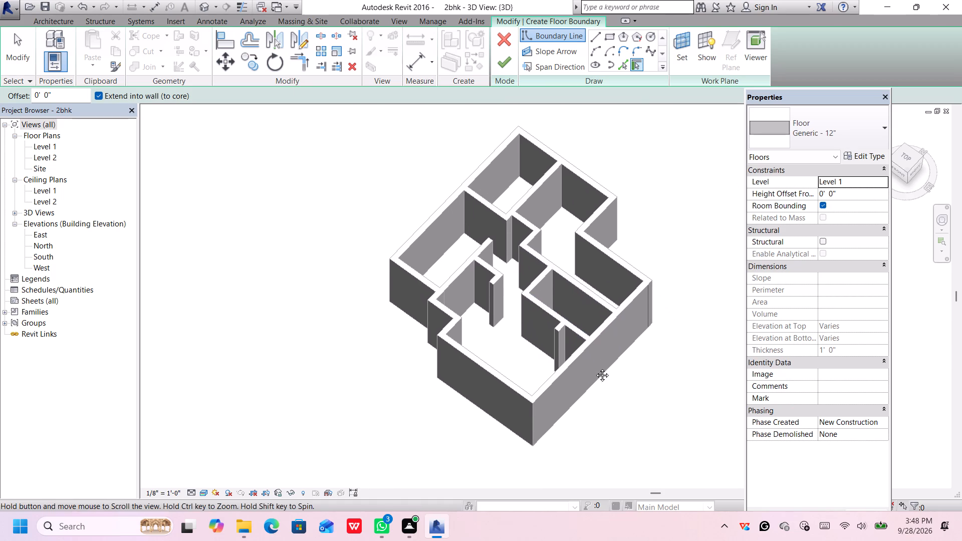
pyautogui.moveTo(595, 368); pyautogui.dragTo(595, 367, button='middle')
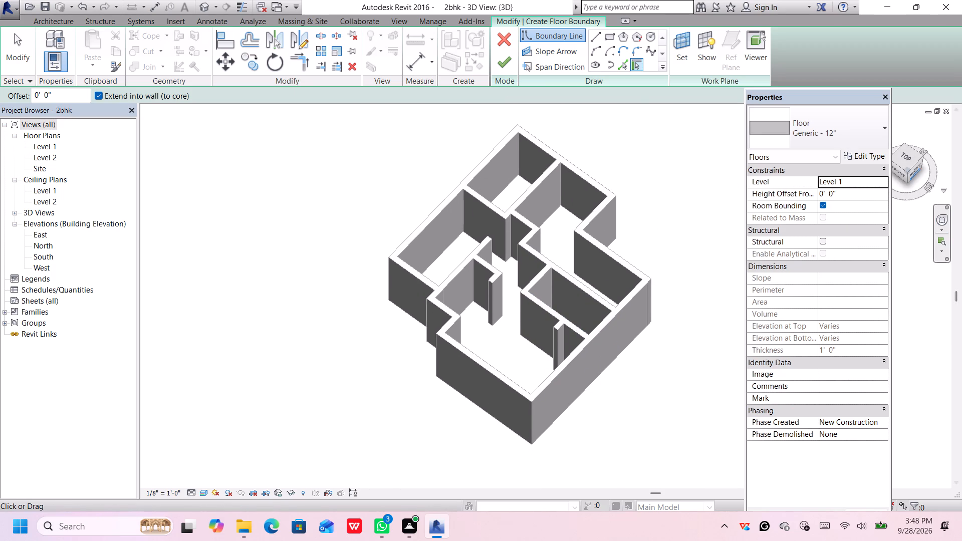
pyautogui.click(907, 177)
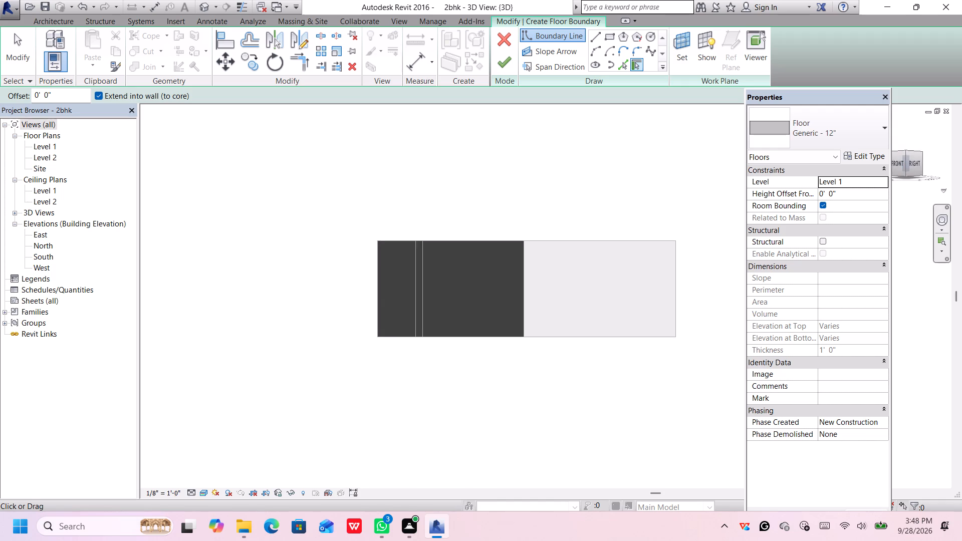
pyautogui.click(912, 166)
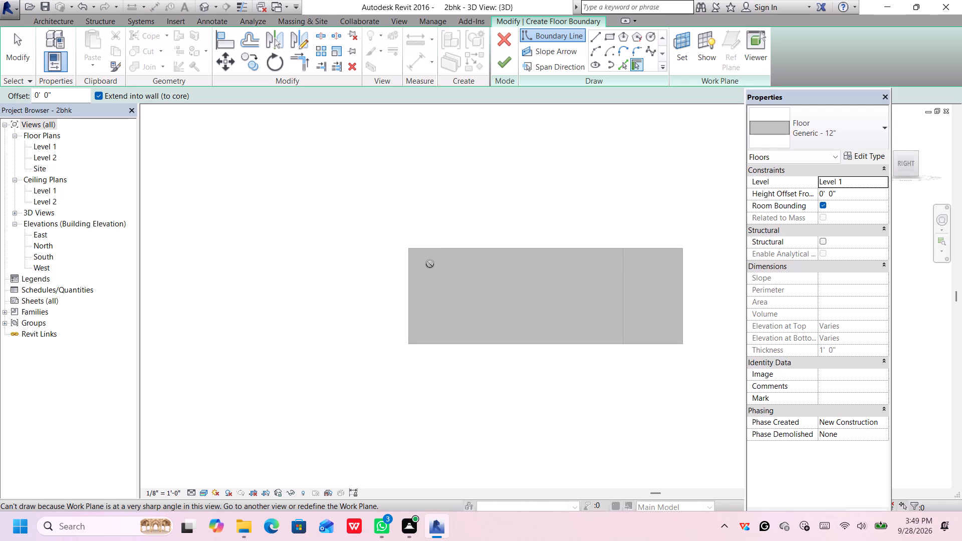
pyautogui.click(42, 144)
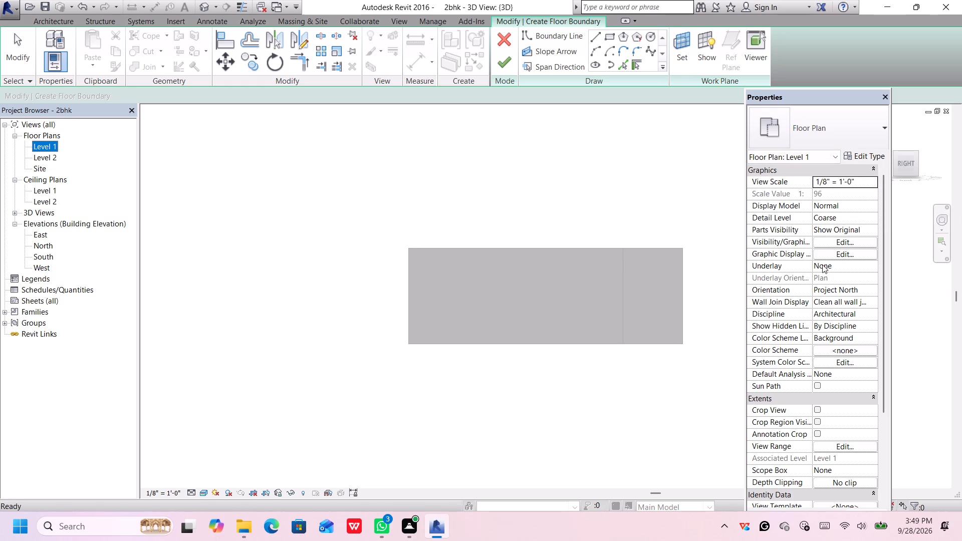
pyautogui.press('Return')
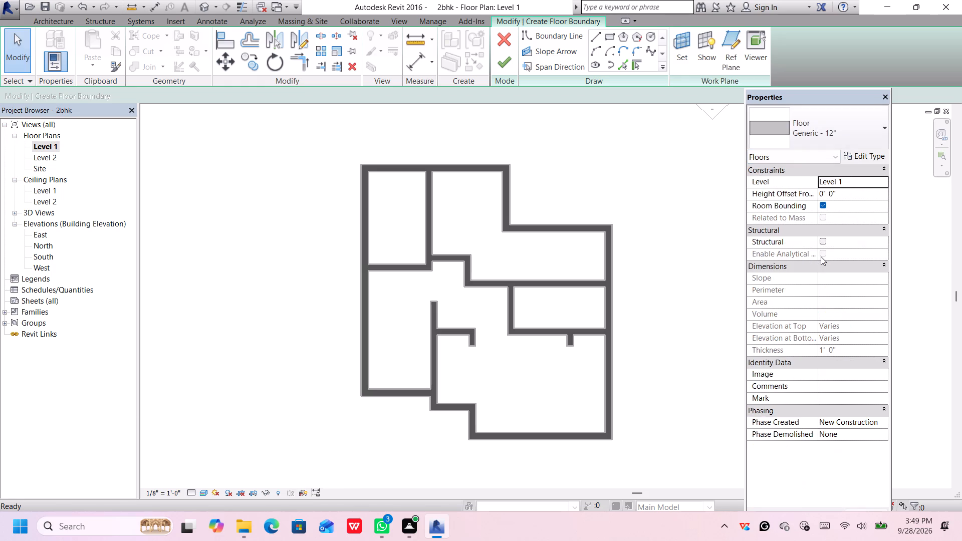
pyautogui.press('Return')
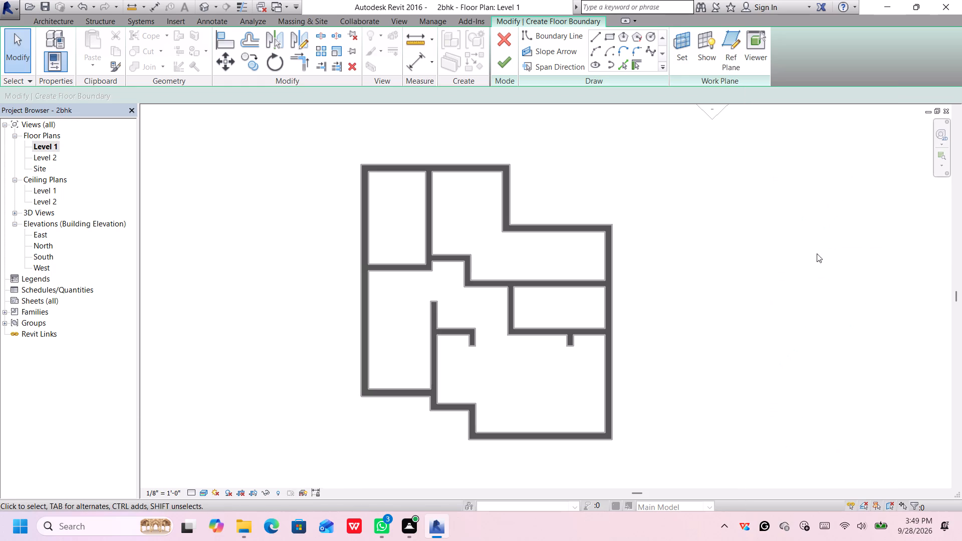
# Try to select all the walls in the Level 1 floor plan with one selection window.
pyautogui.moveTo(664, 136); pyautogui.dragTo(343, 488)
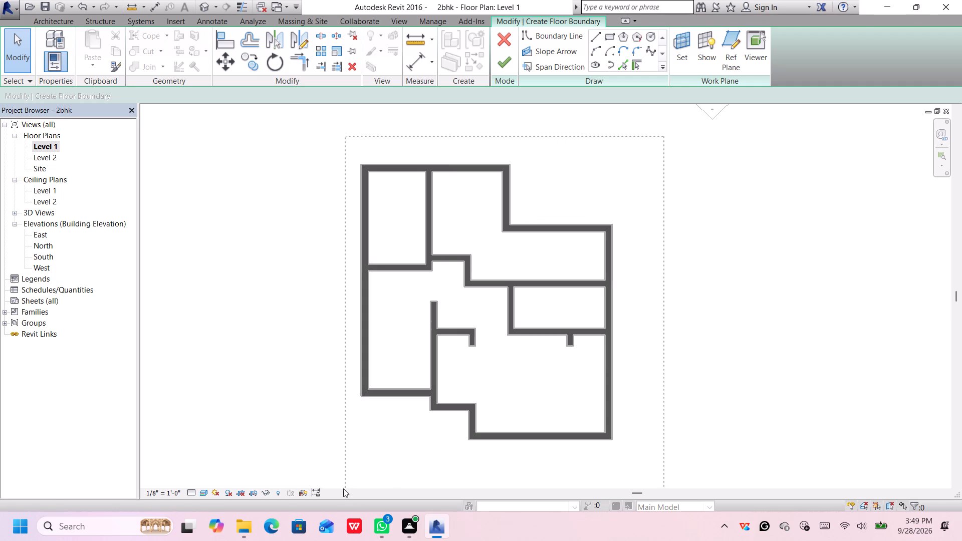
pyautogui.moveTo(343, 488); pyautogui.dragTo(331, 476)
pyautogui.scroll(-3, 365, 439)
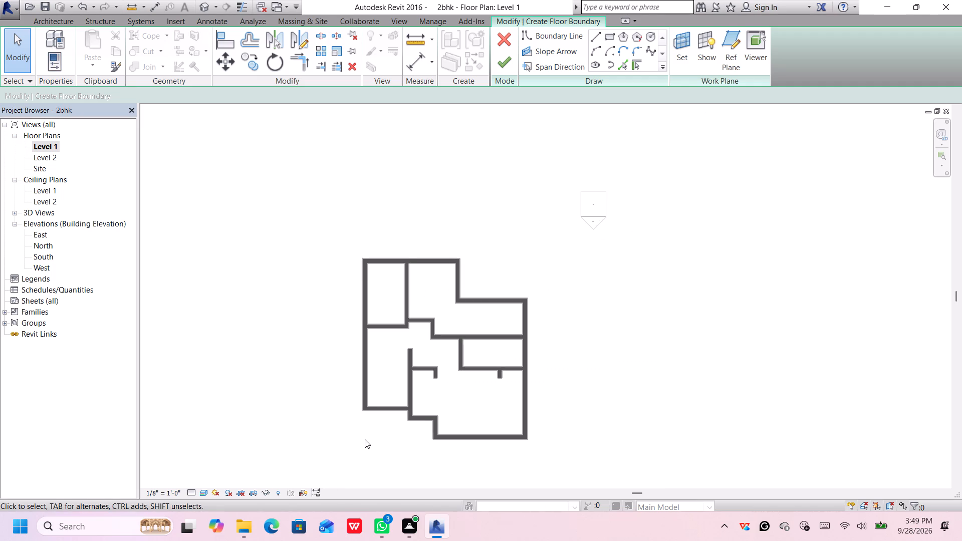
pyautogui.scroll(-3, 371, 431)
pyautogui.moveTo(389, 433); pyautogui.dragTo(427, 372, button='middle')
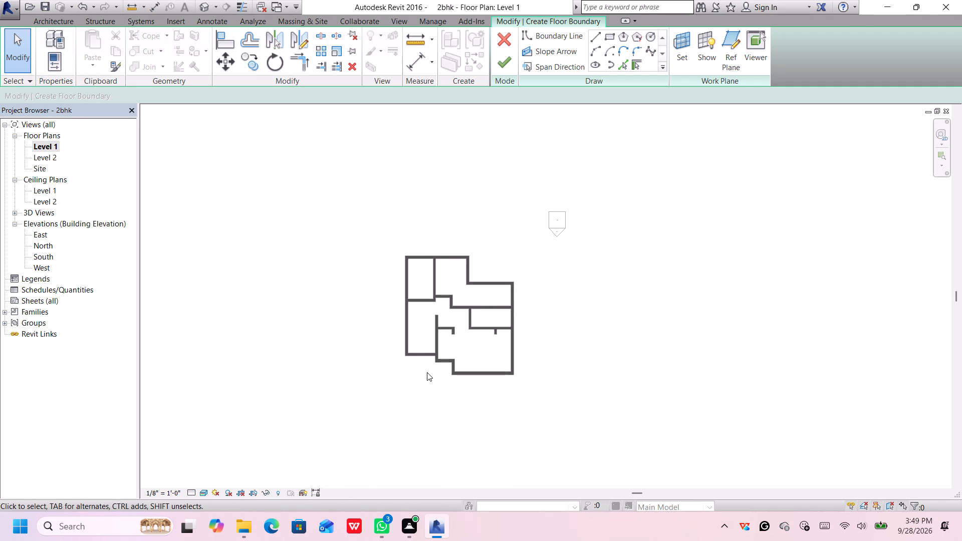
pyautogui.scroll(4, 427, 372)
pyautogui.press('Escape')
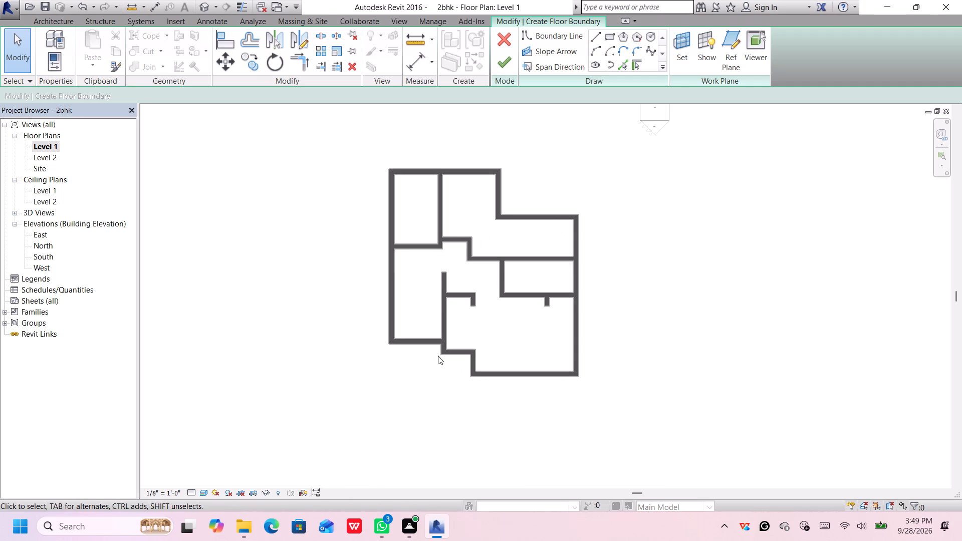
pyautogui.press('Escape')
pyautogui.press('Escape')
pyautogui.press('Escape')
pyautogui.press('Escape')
# Return to the 3D view and orient it to the top-front-right corner.
pyautogui.click(202, 7)
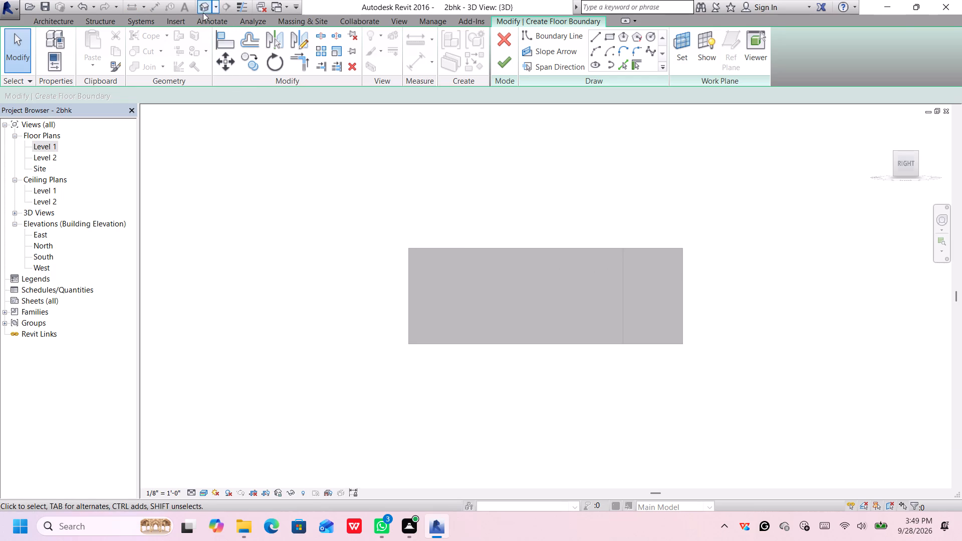
pyautogui.click(203, 6)
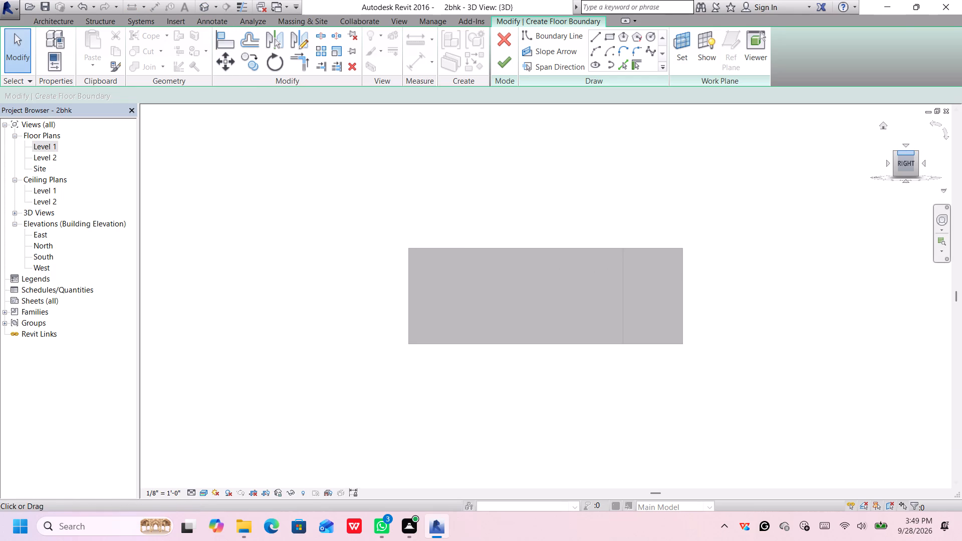
pyautogui.click(894, 152)
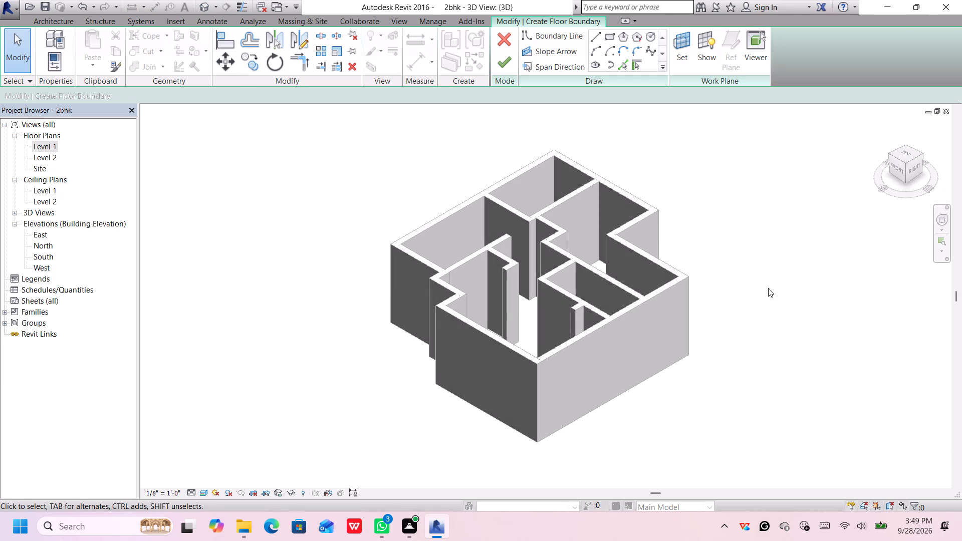
pyautogui.scroll(4, 575, 314)
pyautogui.scroll(-5, 575, 314)
pyautogui.moveTo(575, 313); pyautogui.dragTo(568, 302, button='middle')
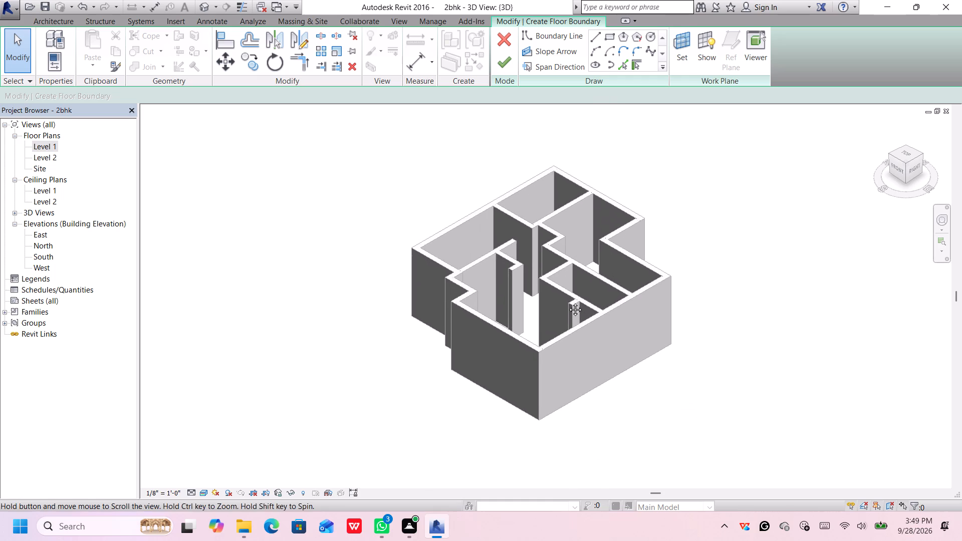
pyautogui.moveTo(568, 302); pyautogui.dragTo(553, 282, button='middle')
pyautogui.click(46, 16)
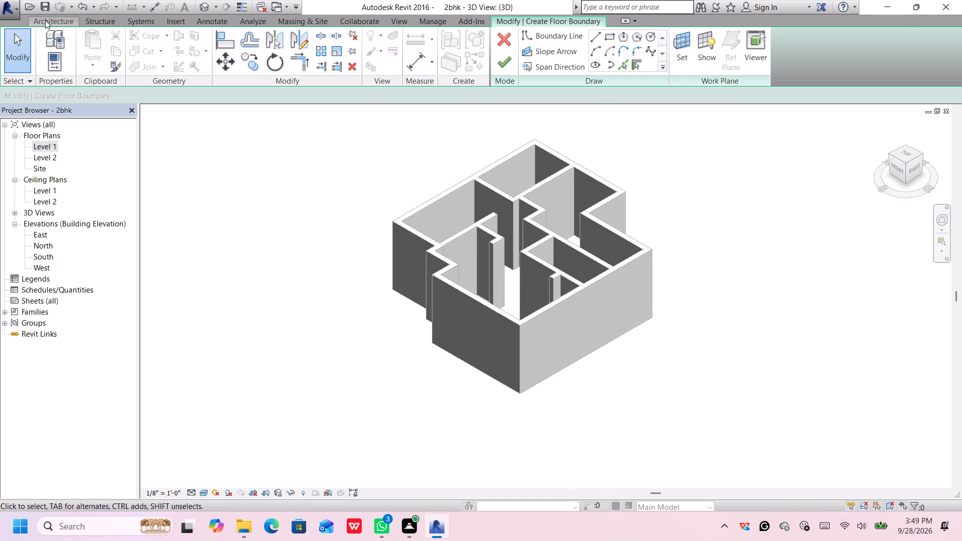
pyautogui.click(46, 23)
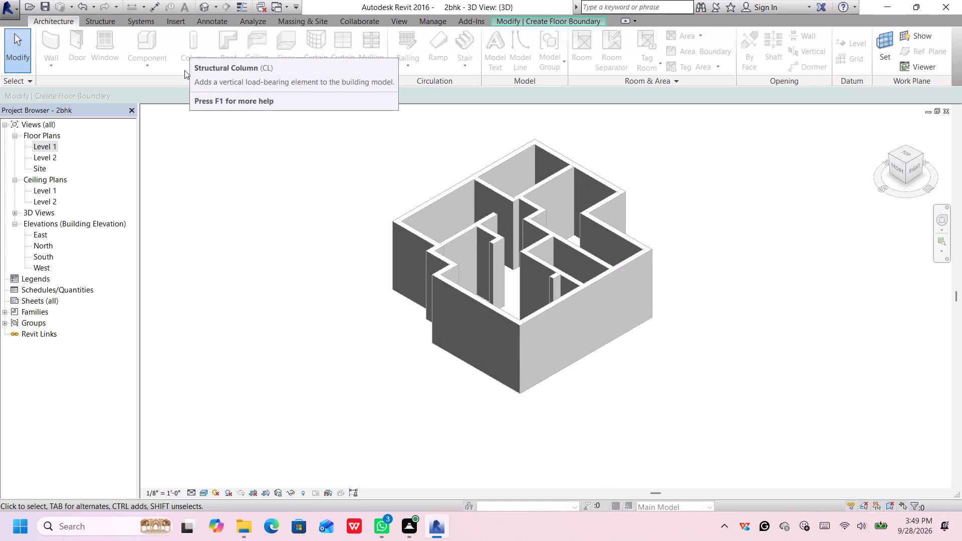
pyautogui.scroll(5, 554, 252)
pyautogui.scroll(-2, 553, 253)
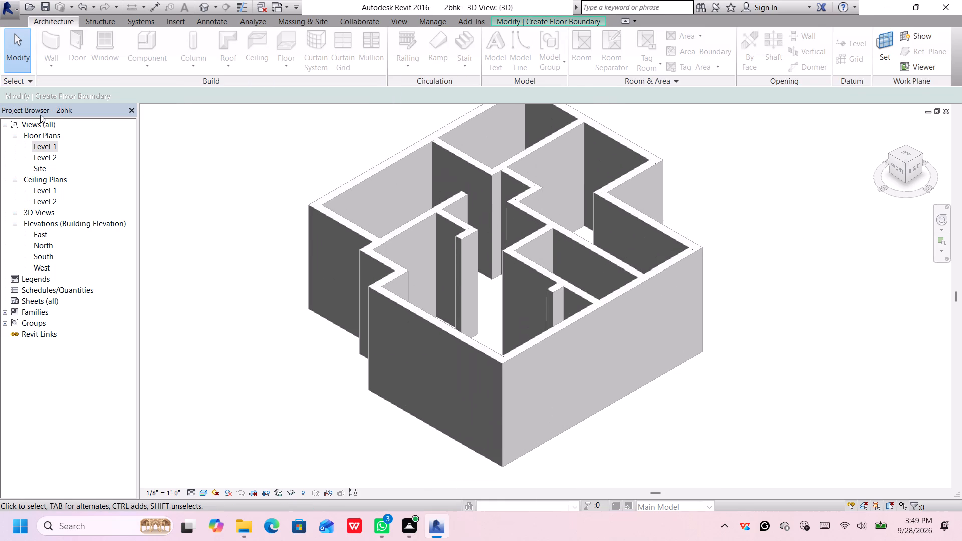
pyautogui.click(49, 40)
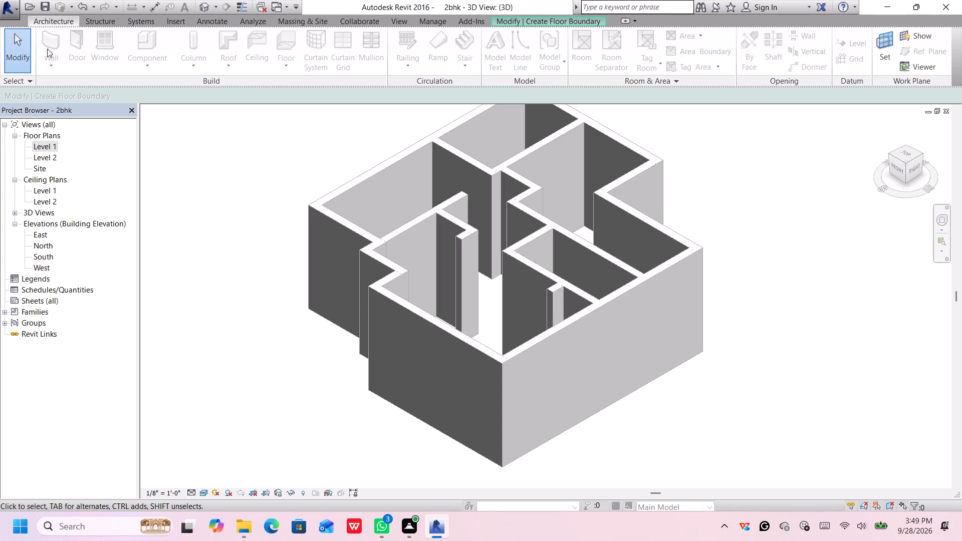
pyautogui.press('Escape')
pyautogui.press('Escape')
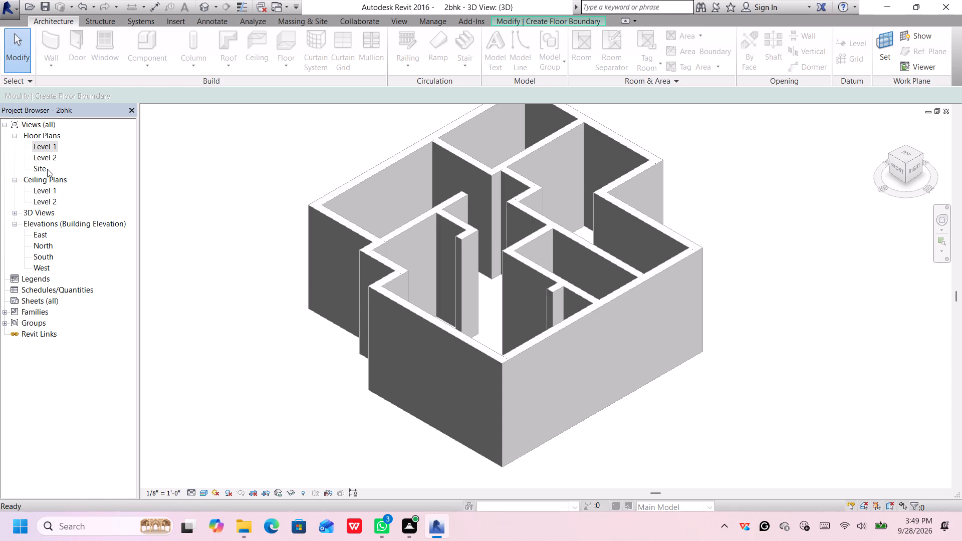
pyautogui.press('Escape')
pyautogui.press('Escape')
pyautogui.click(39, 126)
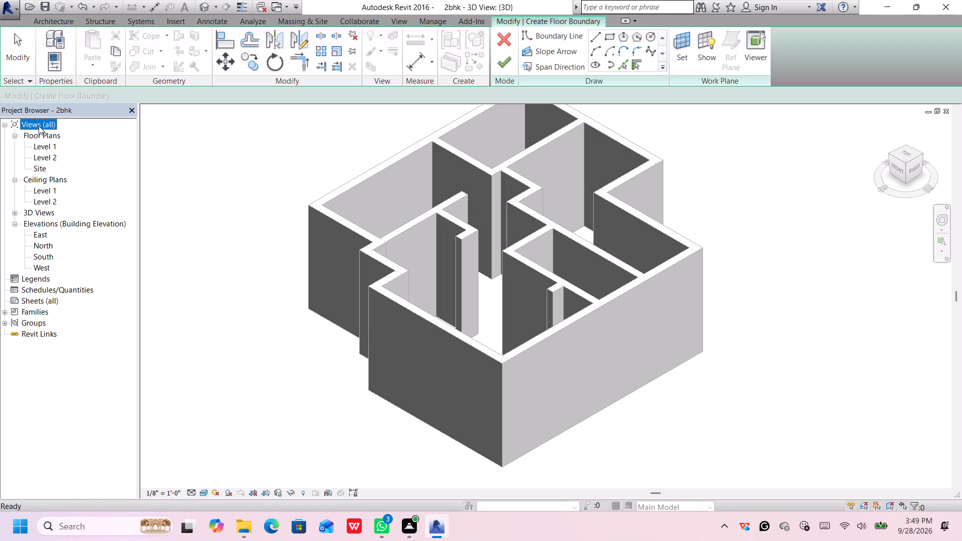
# Undo the floor sketch on Level 1.
pyautogui.click(46, 20)
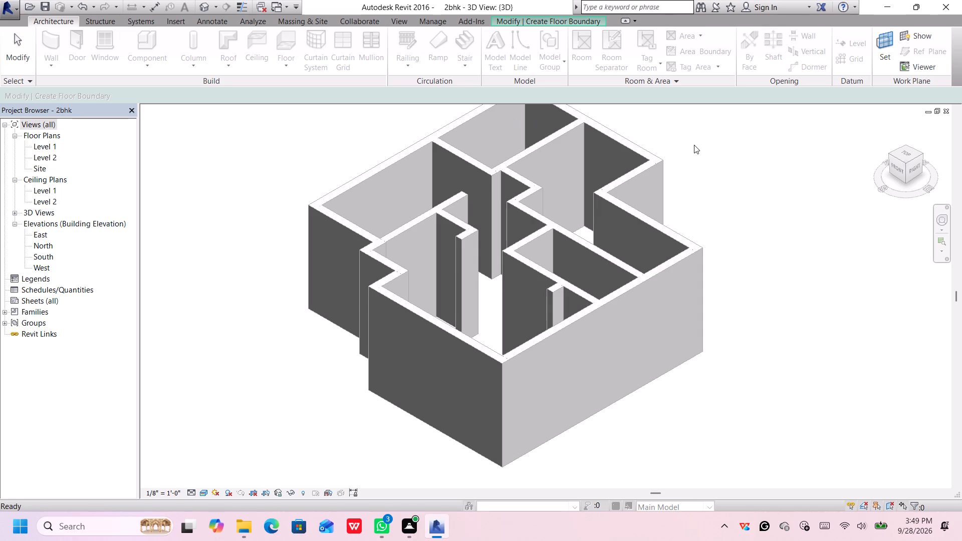
pyautogui.hotkey('ctrl', 'z')
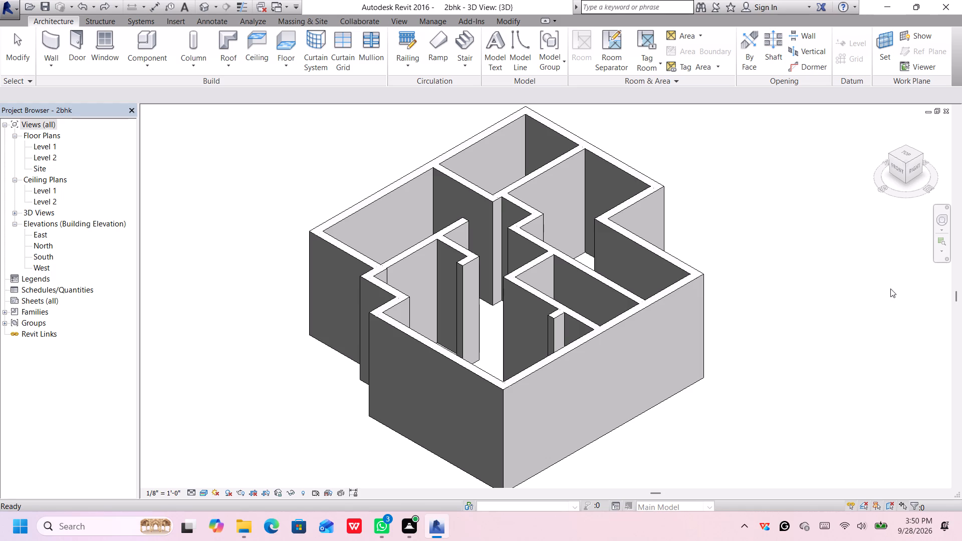
# Examine the exterior and interior wall layout of the house in 3D from steeper viewing angles.
pyautogui.keyDown('shift'); pyautogui.moveTo(889, 289); pyautogui.dragTo(806, 229, button='middle'); pyautogui.keyUp('shift')
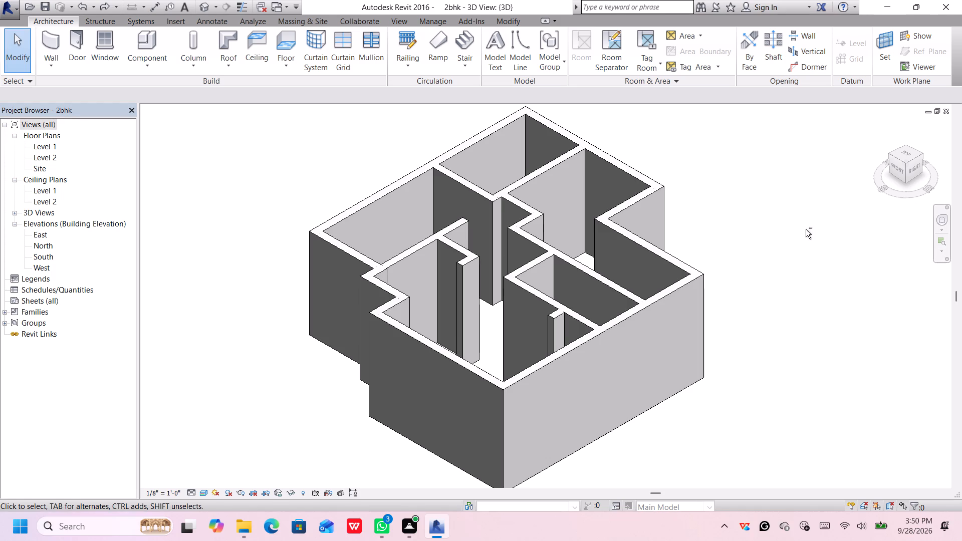
pyautogui.keyDown('shift'); pyautogui.moveTo(806, 229); pyautogui.dragTo(791, 222, button='middle'); pyautogui.keyUp('shift')
pyautogui.click(774, 256)
pyautogui.moveTo(787, 236); pyautogui.dragTo(770, 233, button='middle')
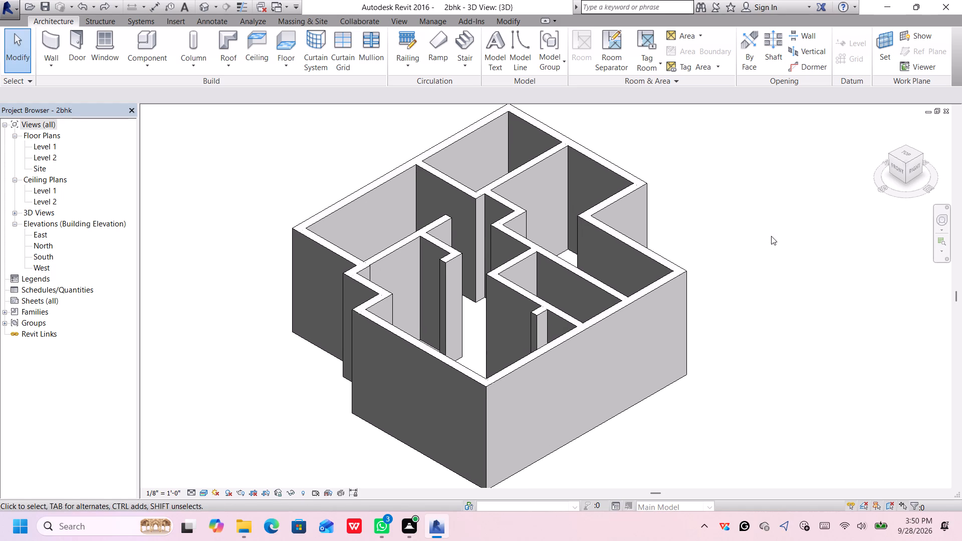
pyautogui.middleClick(771, 236)
pyautogui.scroll(-1, 771, 237)
pyautogui.keyDown('shift'); pyautogui.moveTo(773, 229); pyautogui.dragTo(773, 230, button='middle'); pyautogui.keyUp('shift')
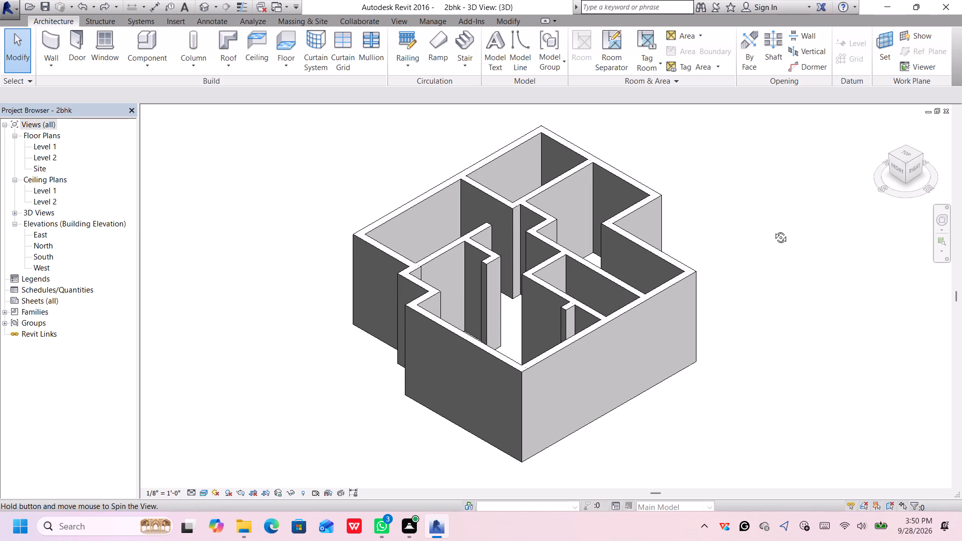
pyautogui.keyDown('shift'); pyautogui.moveTo(773, 230); pyautogui.dragTo(774, 303, button='middle'); pyautogui.keyUp('shift')
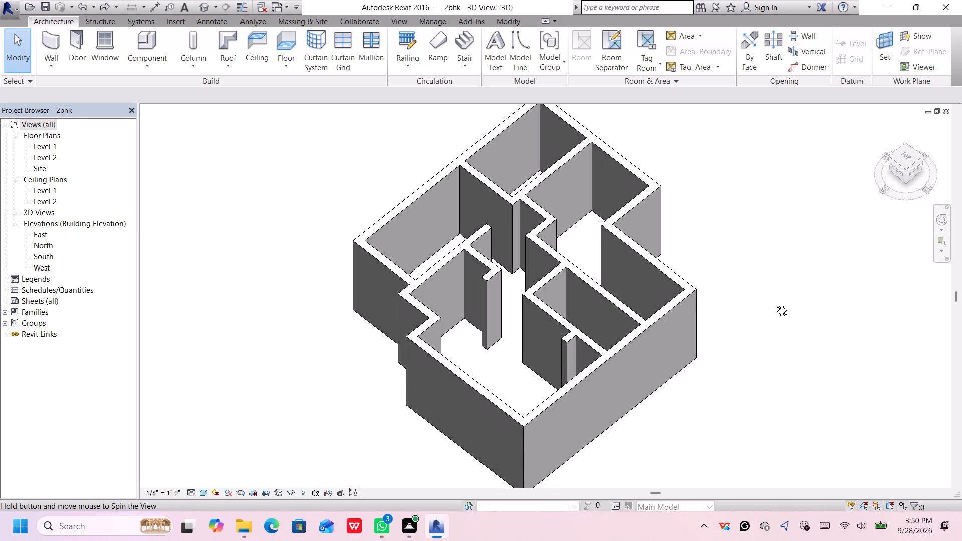
pyautogui.keyDown('shift'); pyautogui.moveTo(774, 303); pyautogui.dragTo(768, 274, button='middle'); pyautogui.keyUp('shift')
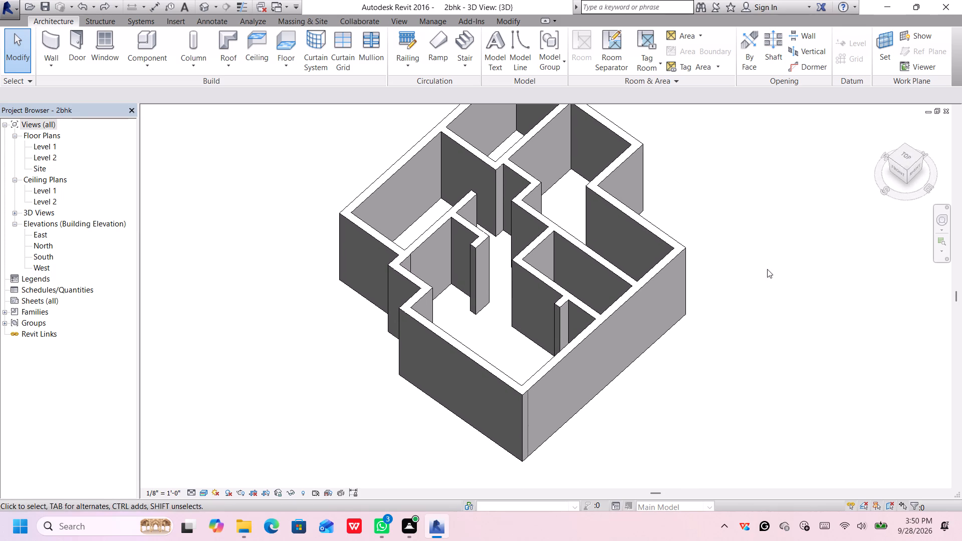
pyautogui.moveTo(764, 243); pyautogui.dragTo(770, 280, button='middle')
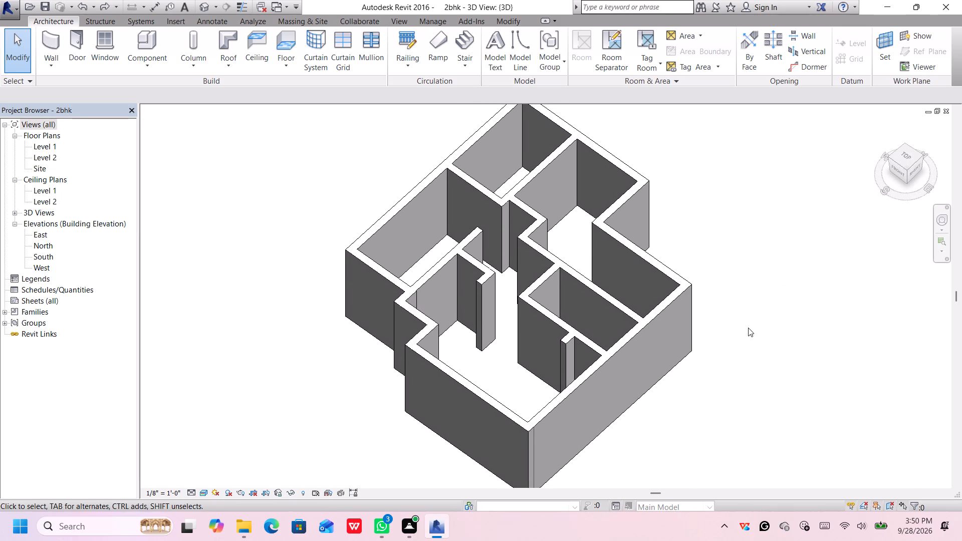
pyautogui.moveTo(748, 328); pyautogui.dragTo(748, 319, button='middle')
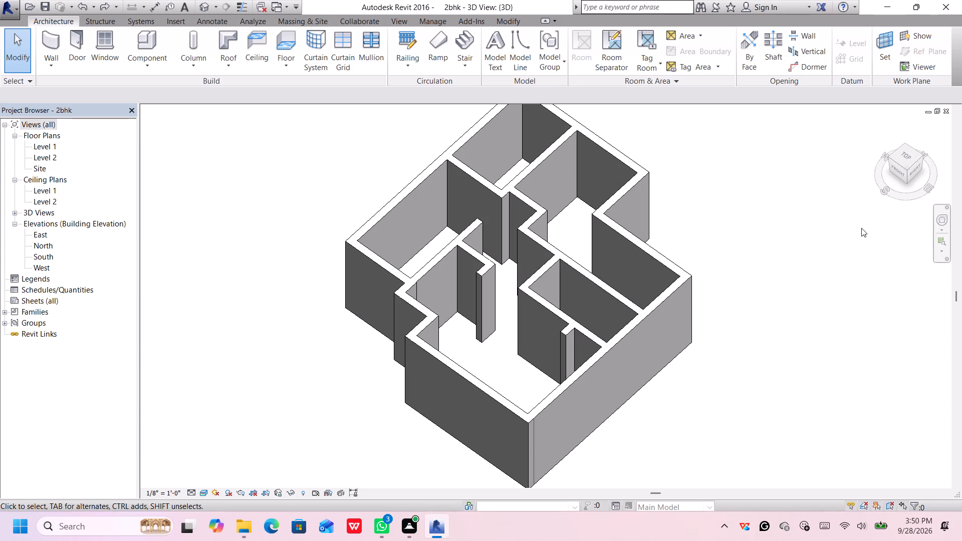
# In the top view, place W10X49 slanted structural columns from Level 1 to Level 2 at both ends of the north exterior wall.
pyautogui.click(902, 157)
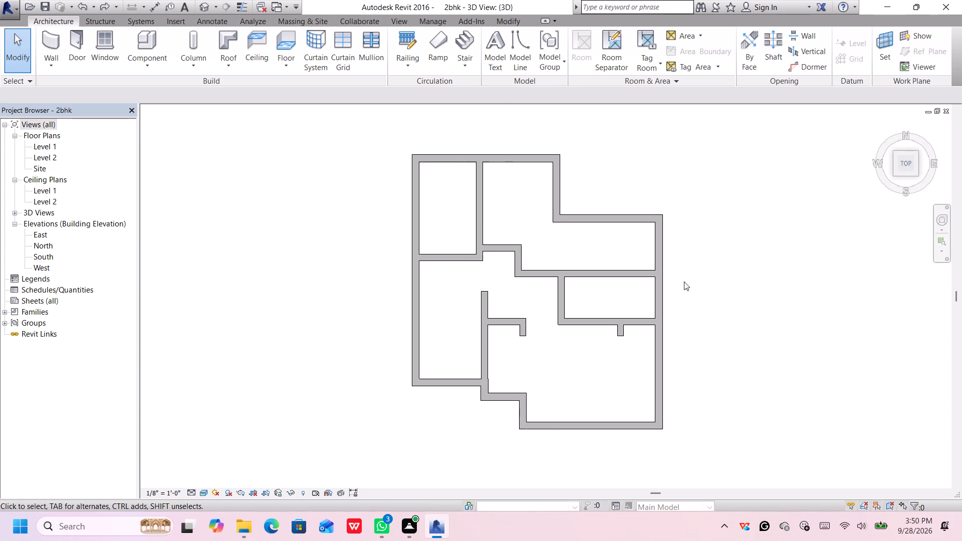
pyautogui.scroll(2, 673, 289)
pyautogui.scroll(-1, 694, 273)
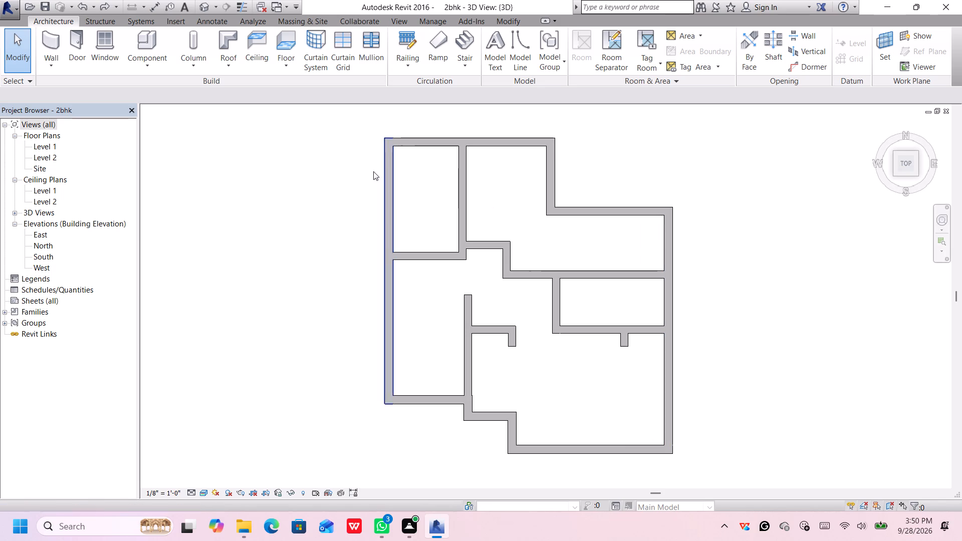
pyautogui.click(193, 40)
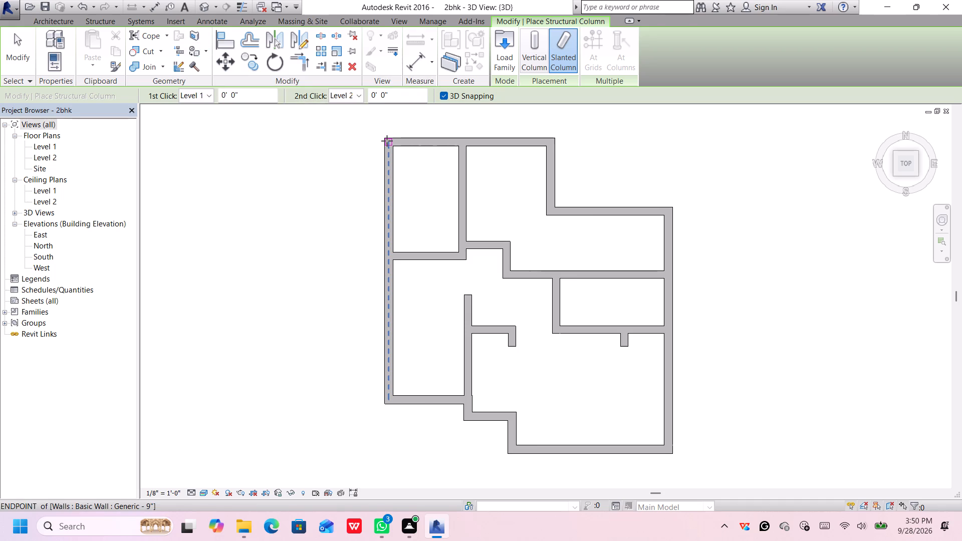
pyautogui.click(387, 141)
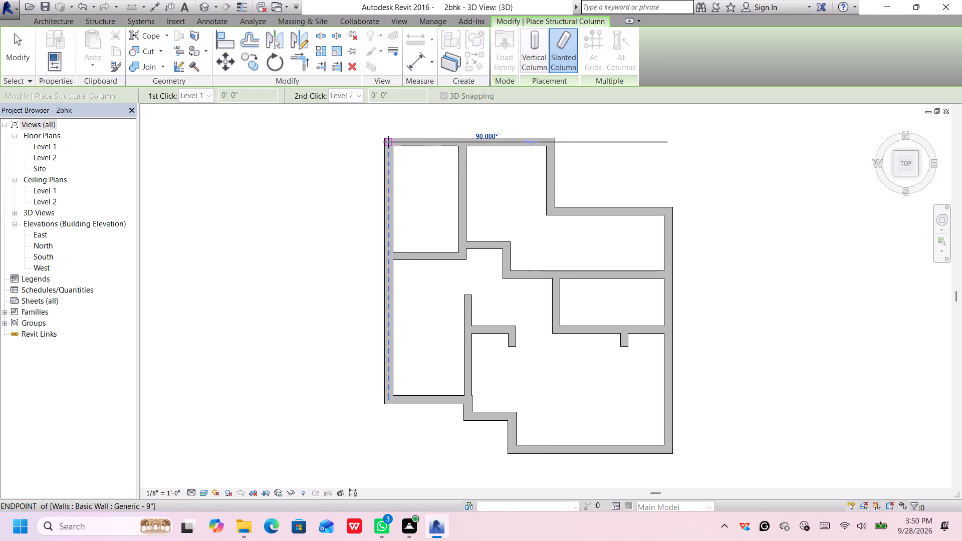
pyautogui.click(388, 142)
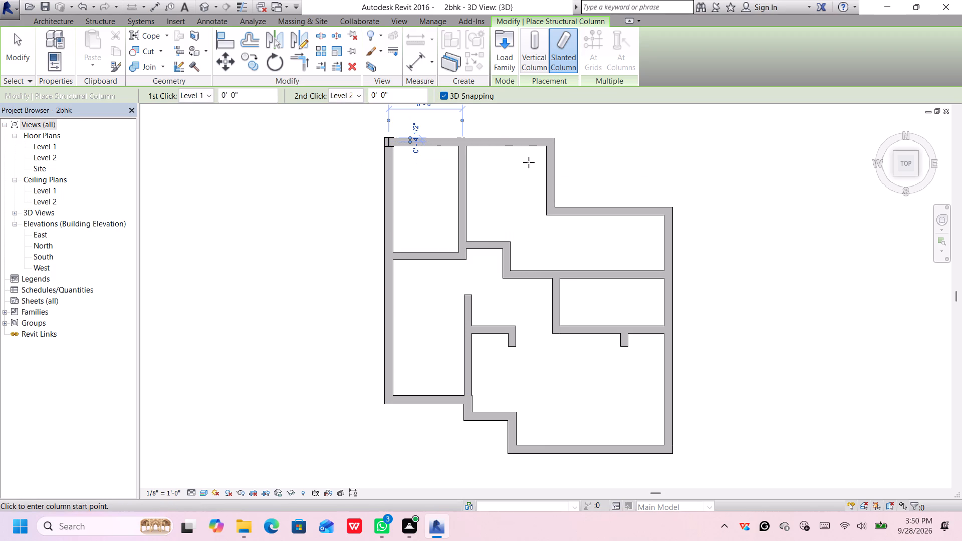
pyautogui.click(549, 141)
pyautogui.scroll(3, 549, 142)
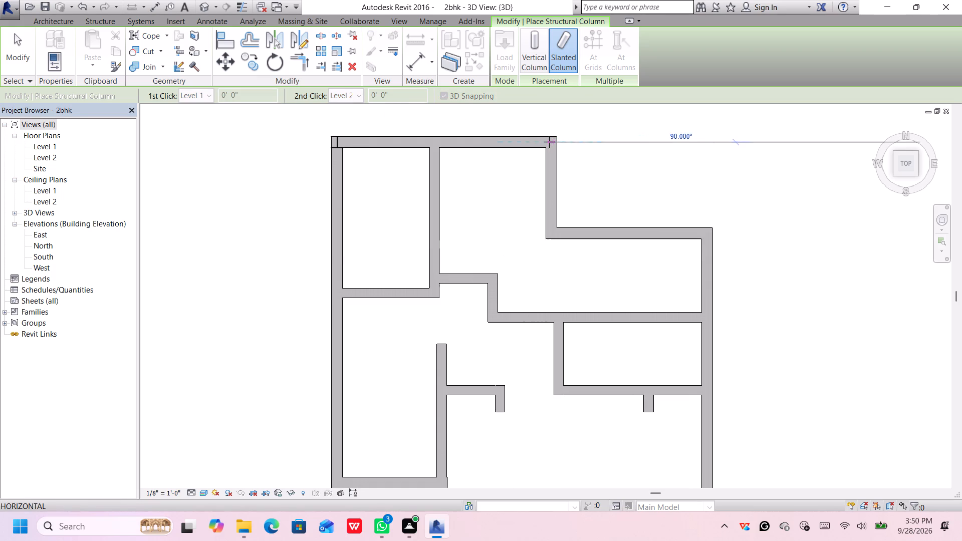
pyautogui.click(547, 143)
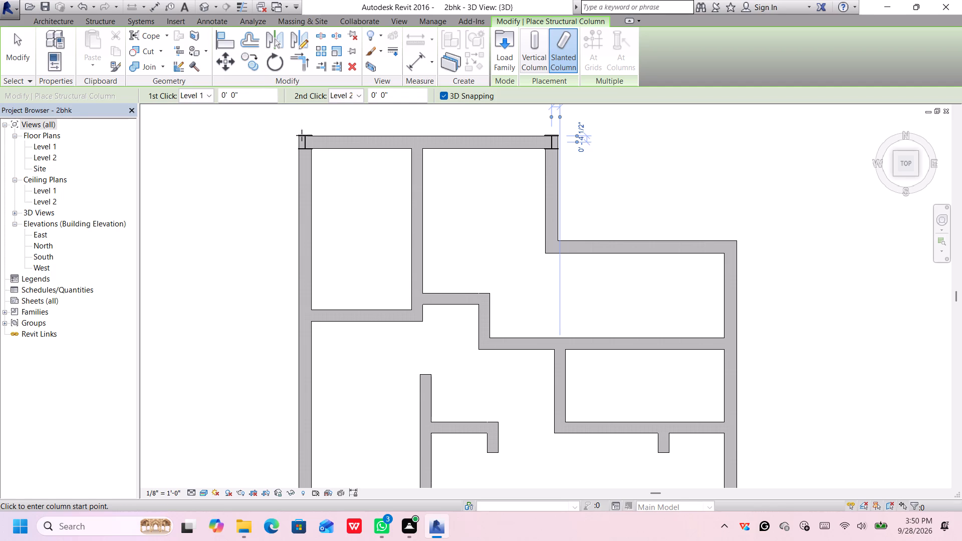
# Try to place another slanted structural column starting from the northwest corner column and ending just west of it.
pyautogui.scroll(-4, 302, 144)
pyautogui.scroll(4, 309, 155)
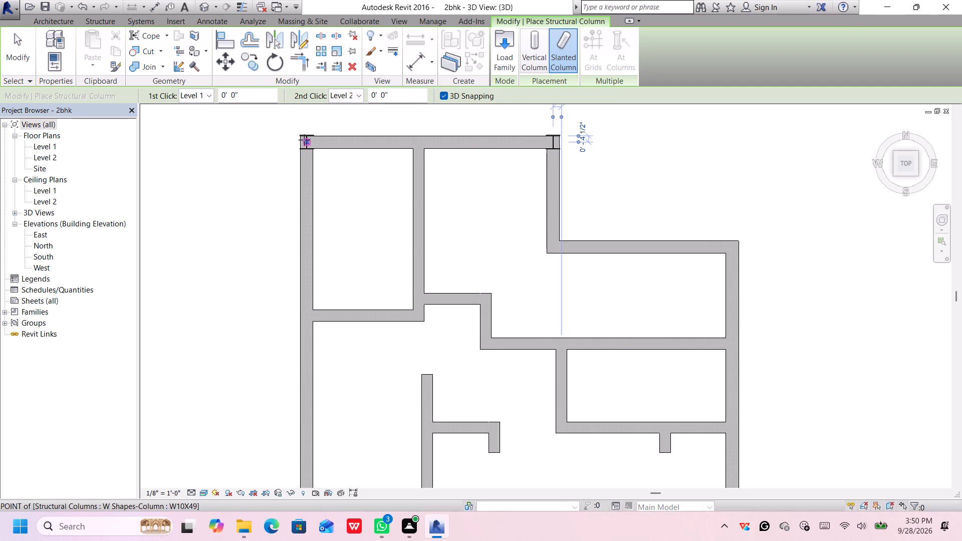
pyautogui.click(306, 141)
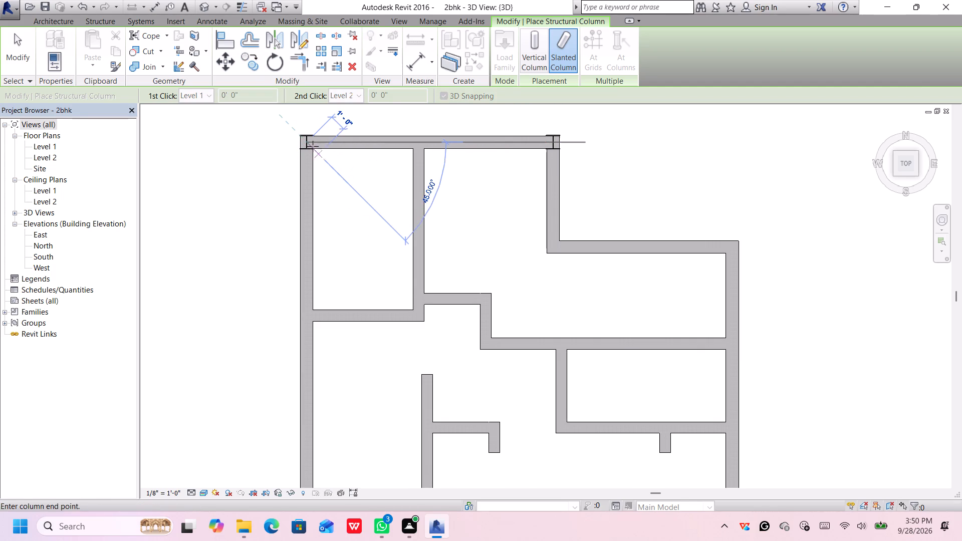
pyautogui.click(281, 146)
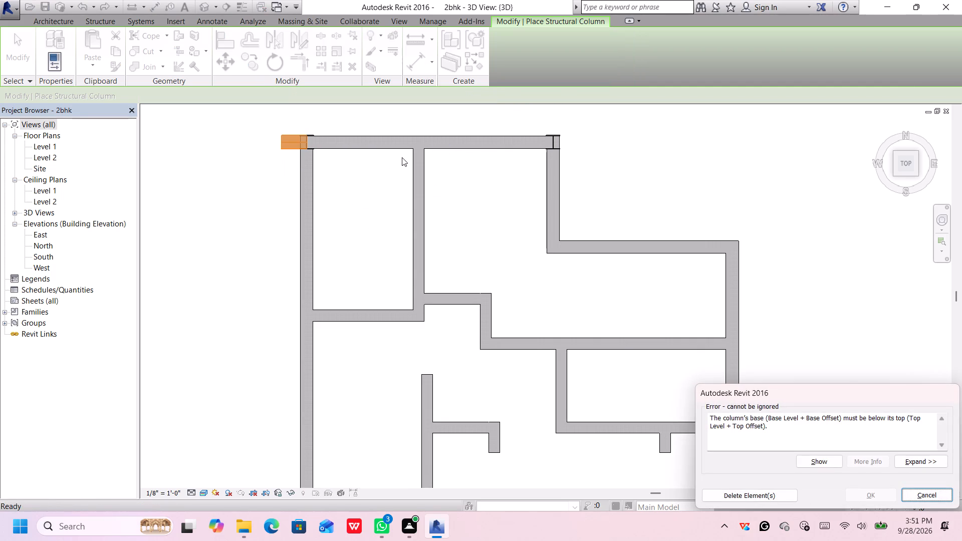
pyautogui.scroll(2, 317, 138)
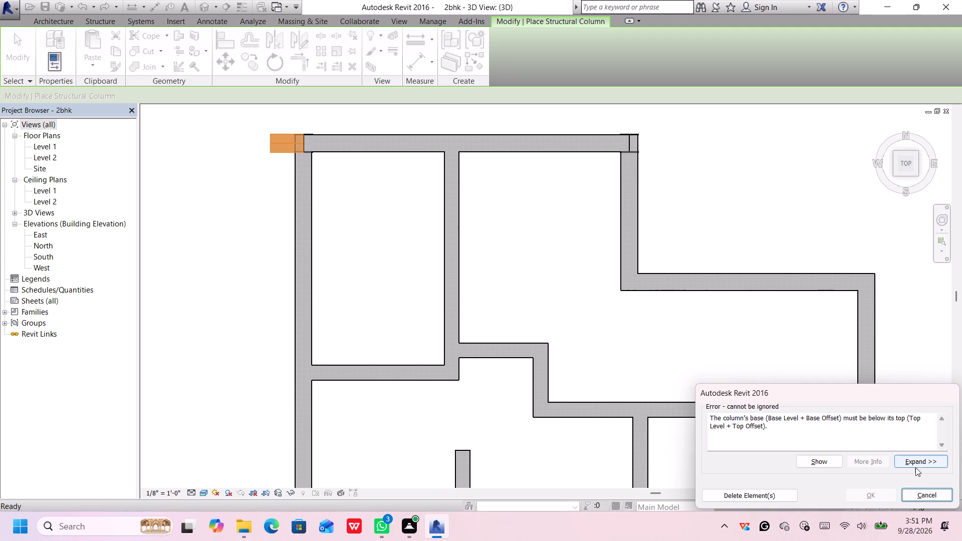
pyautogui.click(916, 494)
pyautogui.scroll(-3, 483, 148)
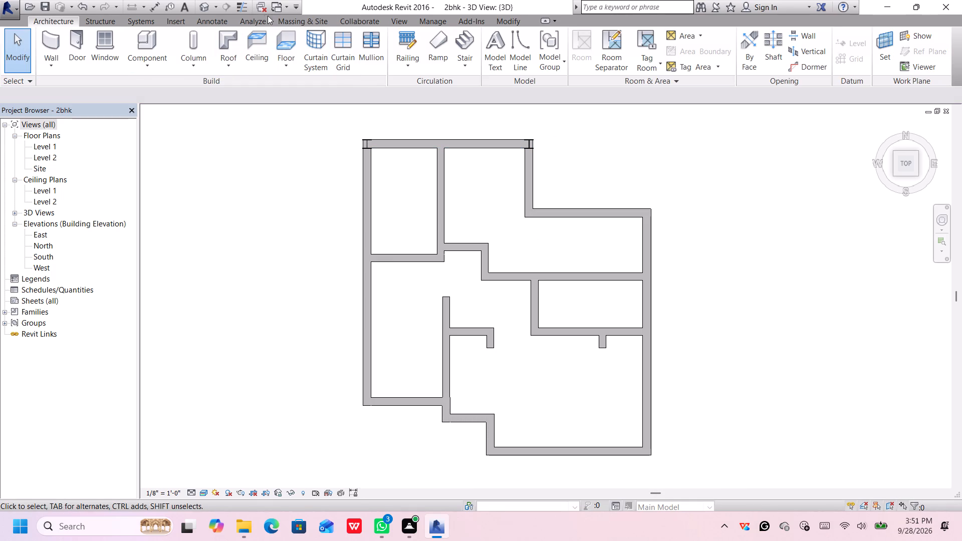
# Dismiss the save reminder, orient the 3D view to the top-front-left corner, and examine the northwest corner column.
pyautogui.click(204, 7)
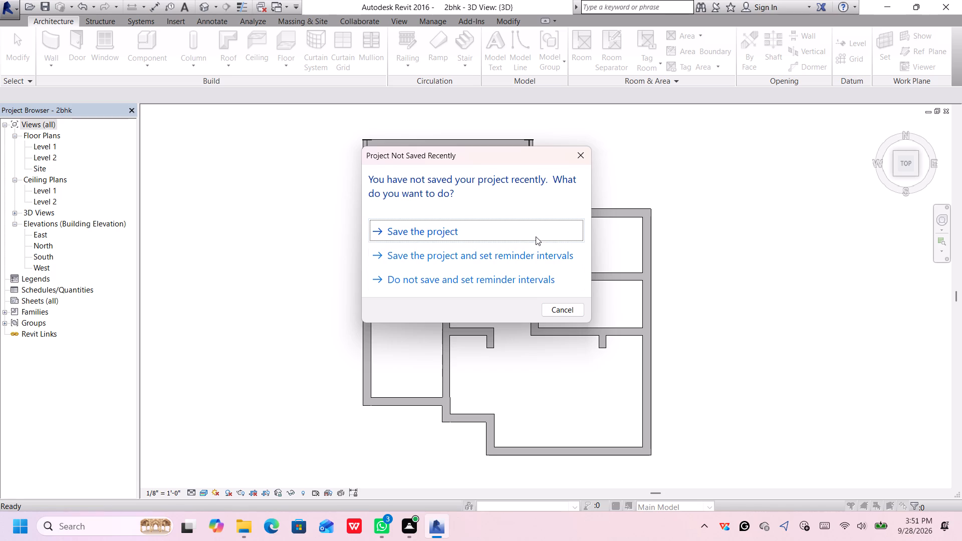
pyautogui.click(577, 150)
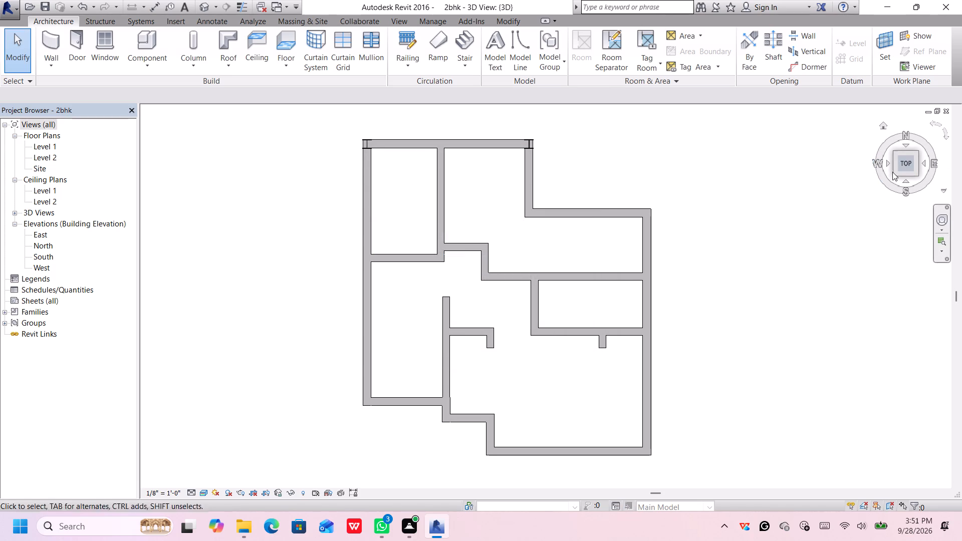
pyautogui.click(892, 172)
pyautogui.click(894, 174)
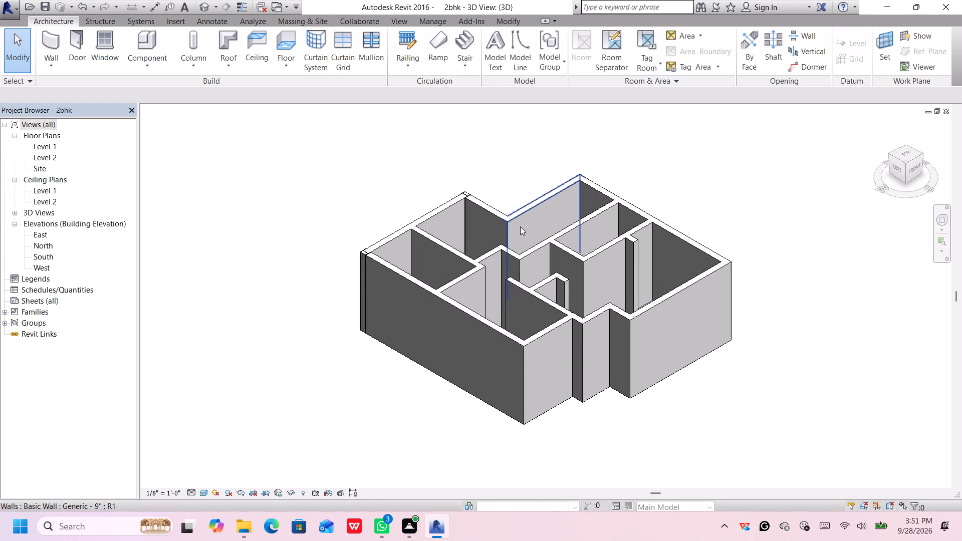
pyautogui.scroll(6, 347, 275)
pyautogui.scroll(5, 385, 311)
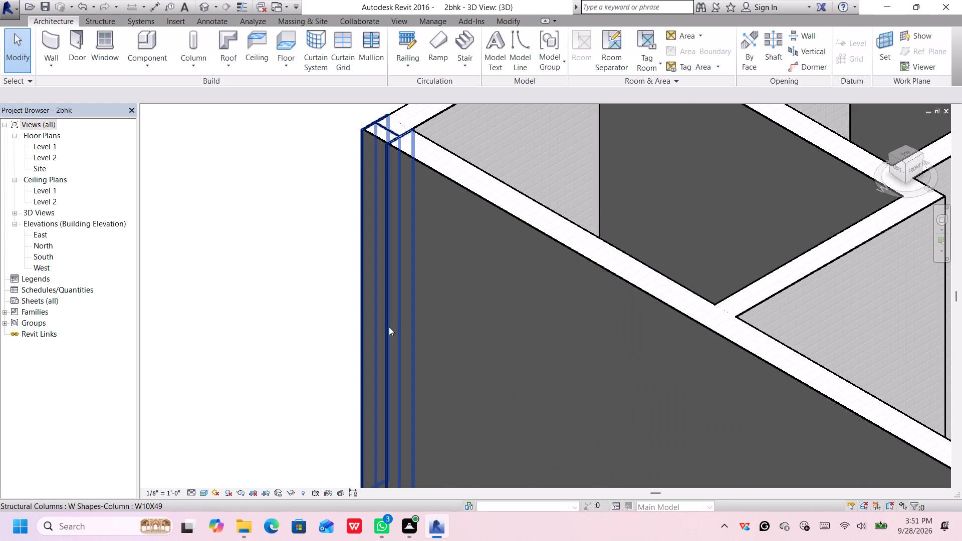
pyautogui.scroll(-3, 389, 327)
pyautogui.moveTo(389, 326); pyautogui.dragTo(360, 257, button='middle')
pyautogui.scroll(1, 360, 257)
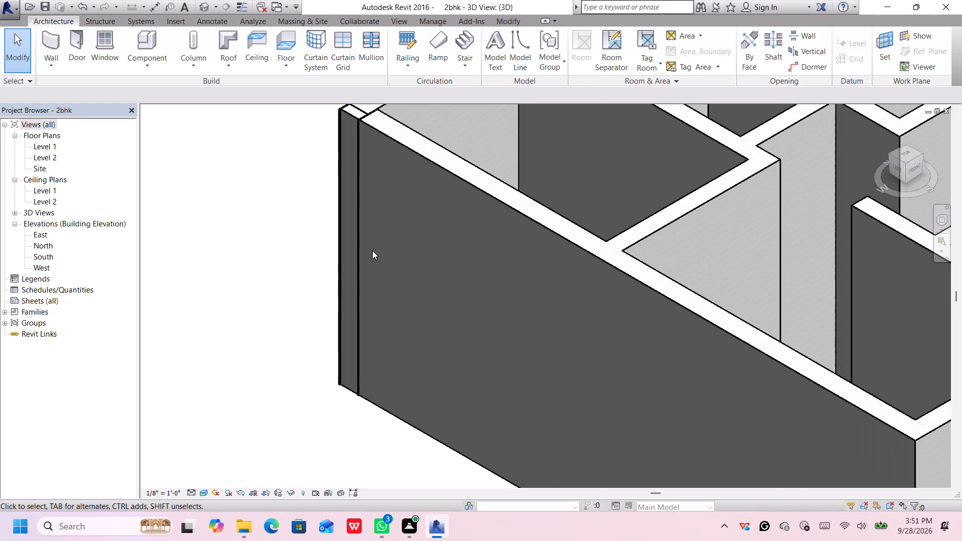
pyautogui.scroll(-3, 372, 250)
pyautogui.scroll(-4, 665, 205)
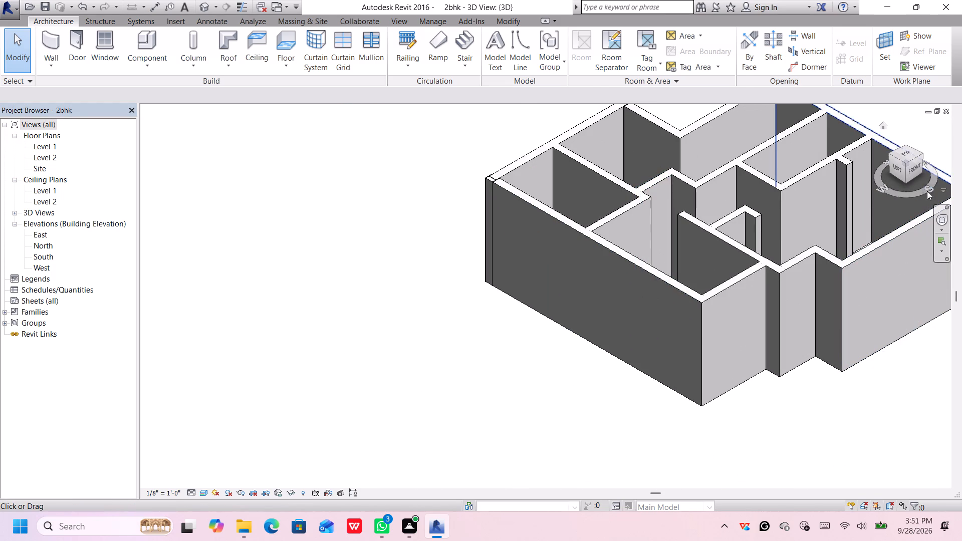
# Orient the 3D view to the top-back-left corner and examine both columns on the north exterior wall.
pyautogui.click(894, 156)
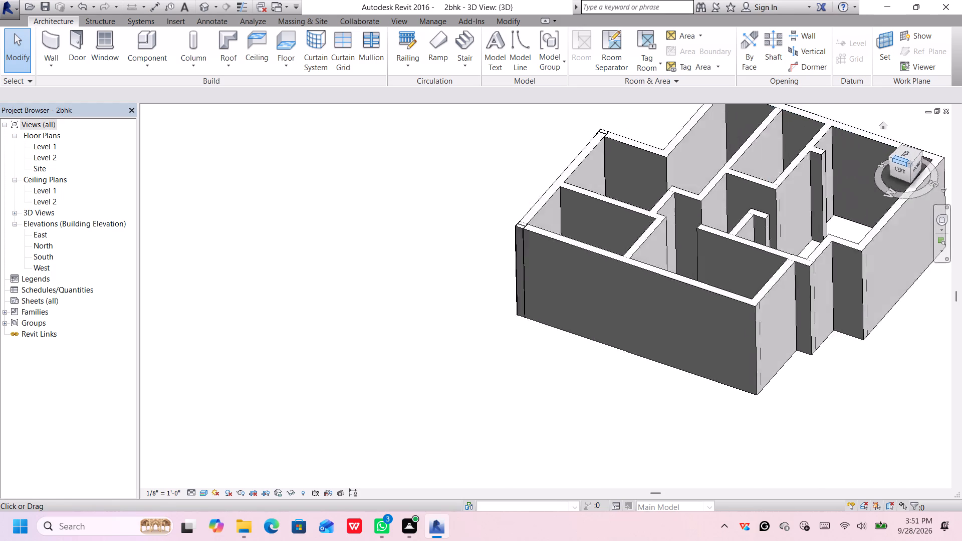
pyautogui.click(895, 162)
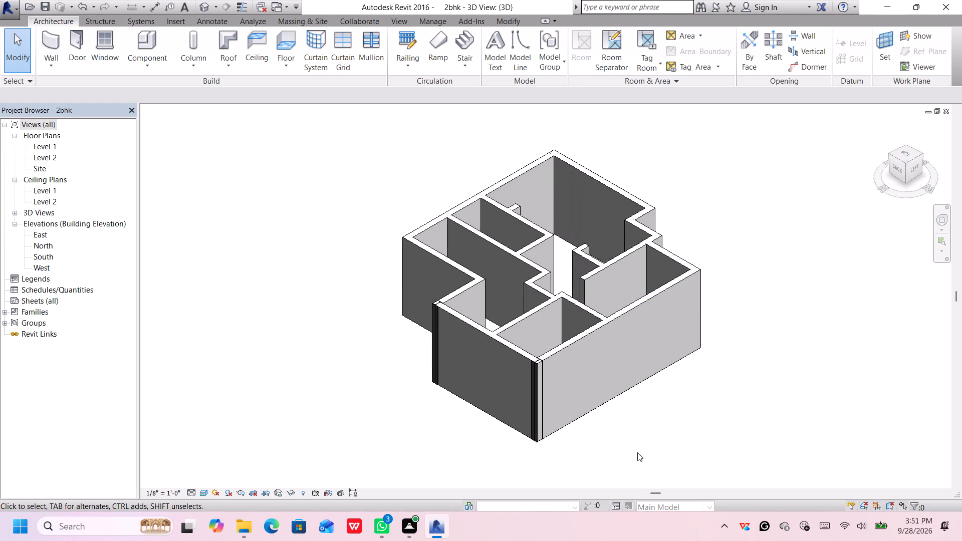
pyautogui.scroll(5, 496, 394)
pyautogui.scroll(4, 557, 390)
pyautogui.moveTo(561, 383); pyautogui.dragTo(561, 383, button='middle')
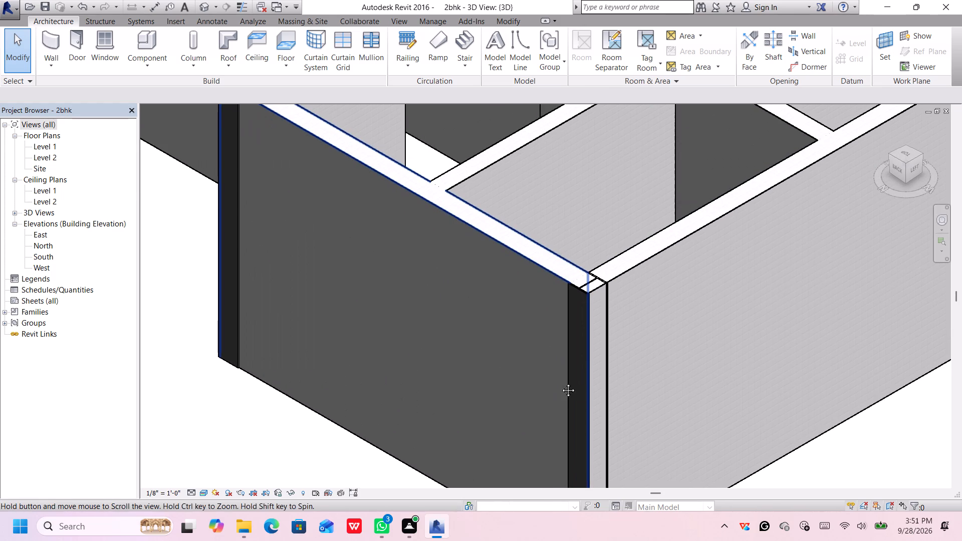
pyautogui.moveTo(561, 383); pyautogui.dragTo(591, 253, button='middle')
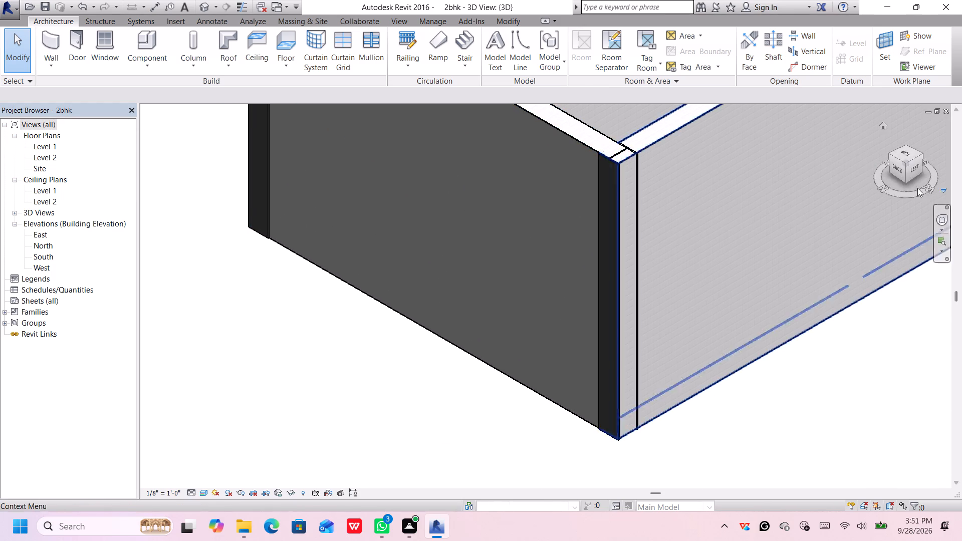
pyautogui.scroll(-3, 552, 189)
pyautogui.moveTo(511, 177); pyautogui.dragTo(540, 300, button='middle')
pyautogui.scroll(-1, 595, 247)
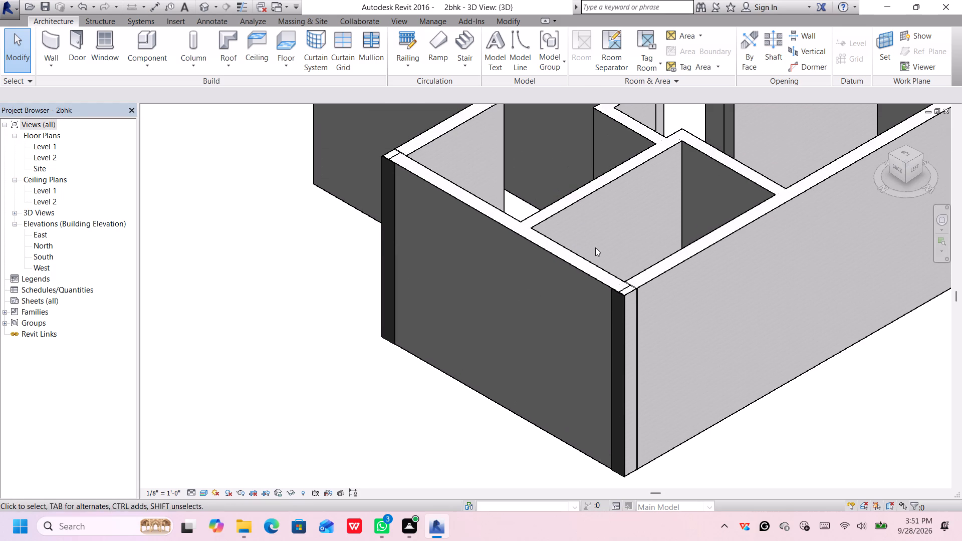
pyautogui.scroll(-1, 595, 247)
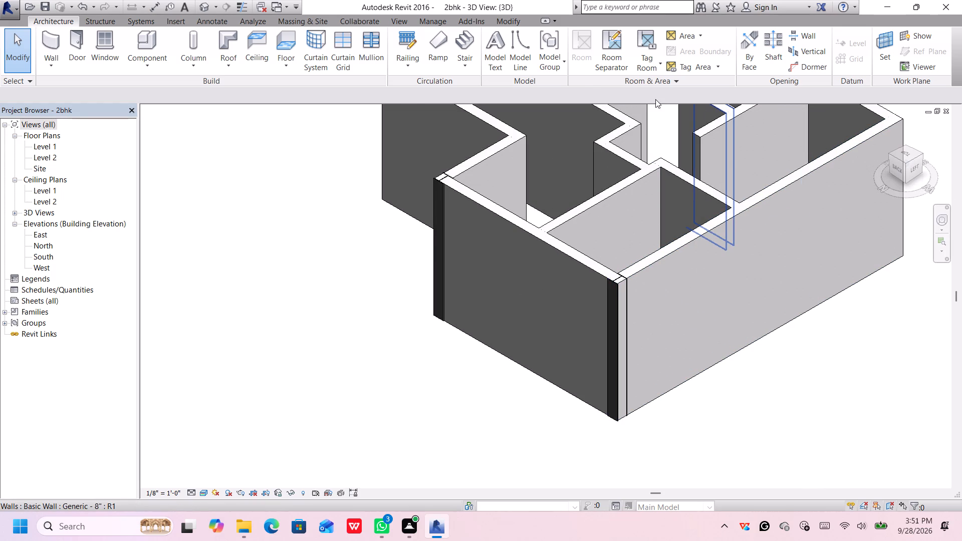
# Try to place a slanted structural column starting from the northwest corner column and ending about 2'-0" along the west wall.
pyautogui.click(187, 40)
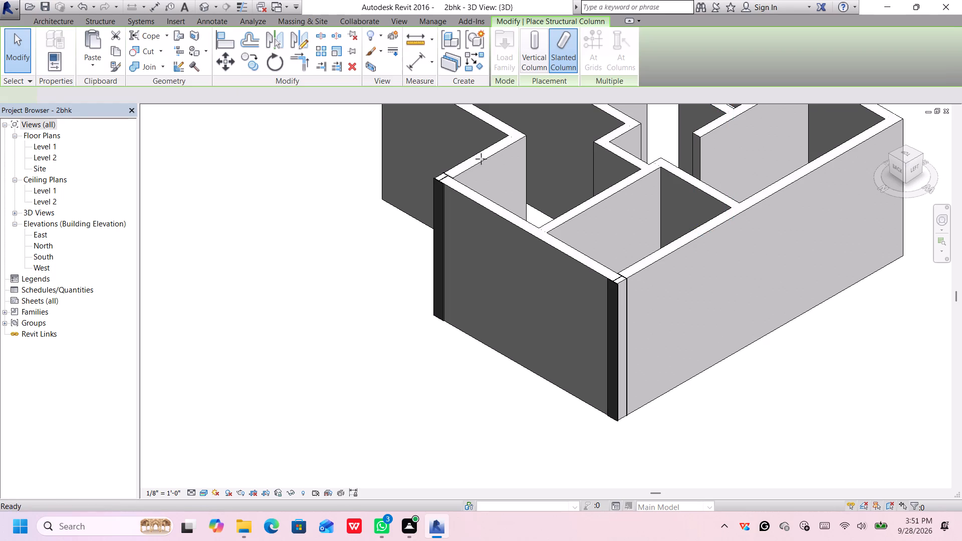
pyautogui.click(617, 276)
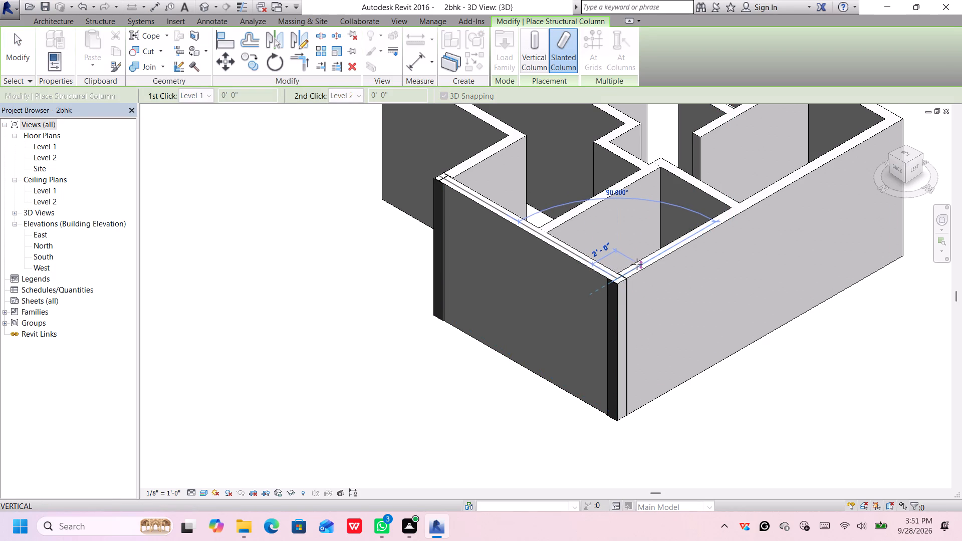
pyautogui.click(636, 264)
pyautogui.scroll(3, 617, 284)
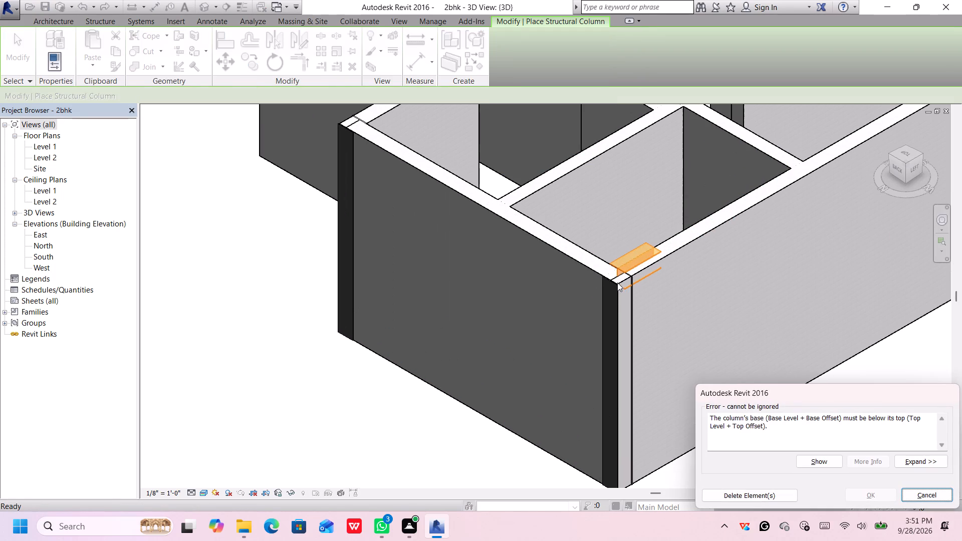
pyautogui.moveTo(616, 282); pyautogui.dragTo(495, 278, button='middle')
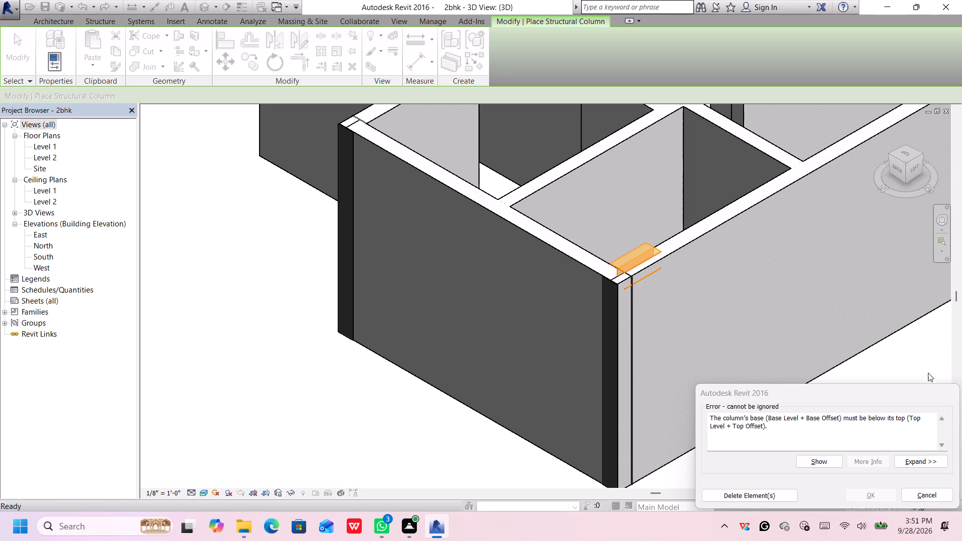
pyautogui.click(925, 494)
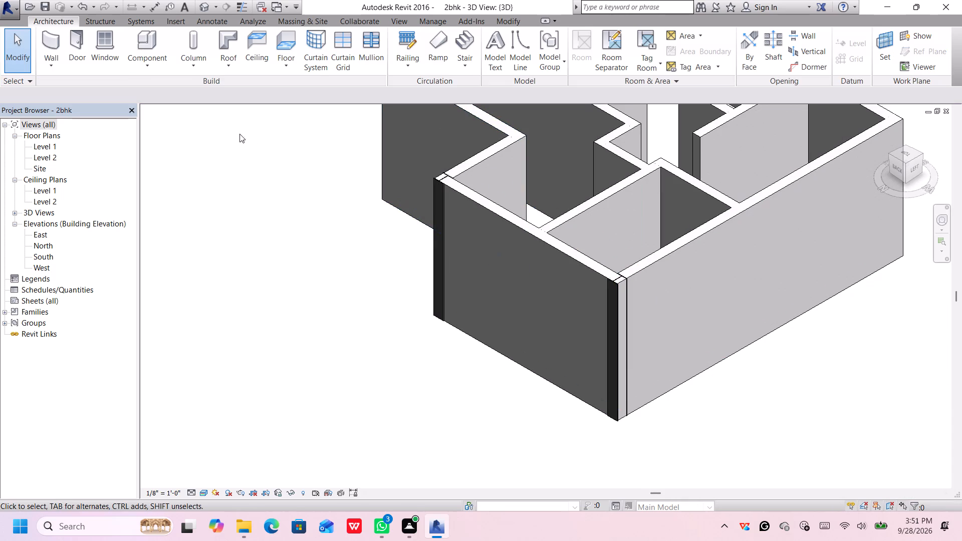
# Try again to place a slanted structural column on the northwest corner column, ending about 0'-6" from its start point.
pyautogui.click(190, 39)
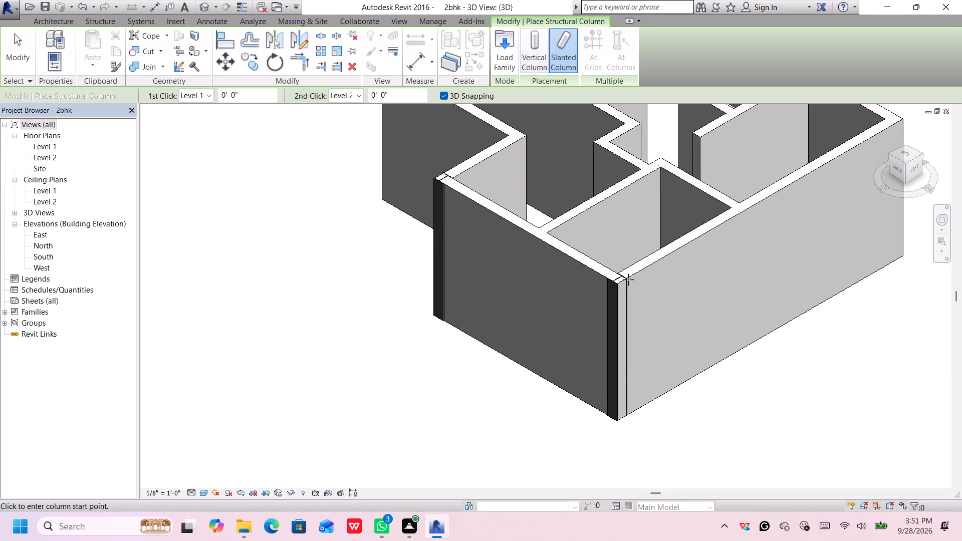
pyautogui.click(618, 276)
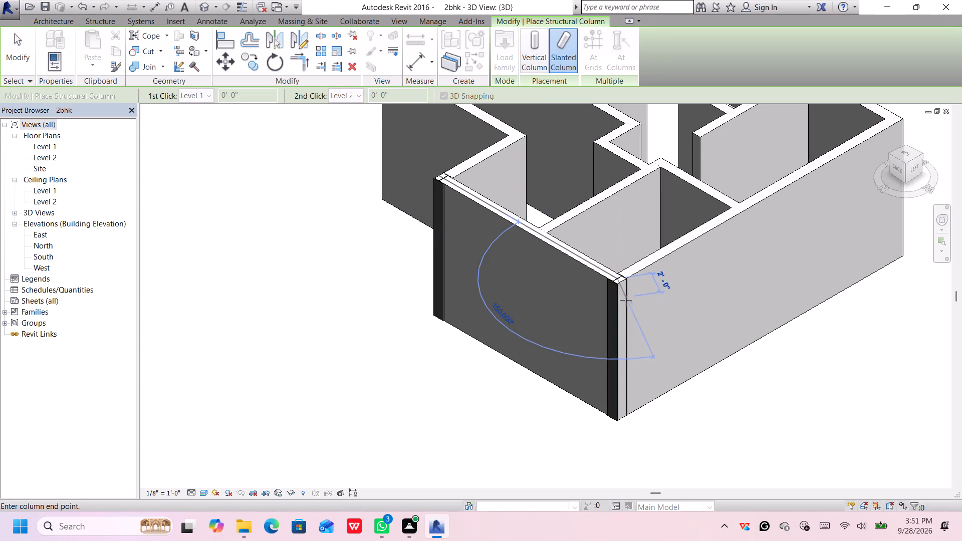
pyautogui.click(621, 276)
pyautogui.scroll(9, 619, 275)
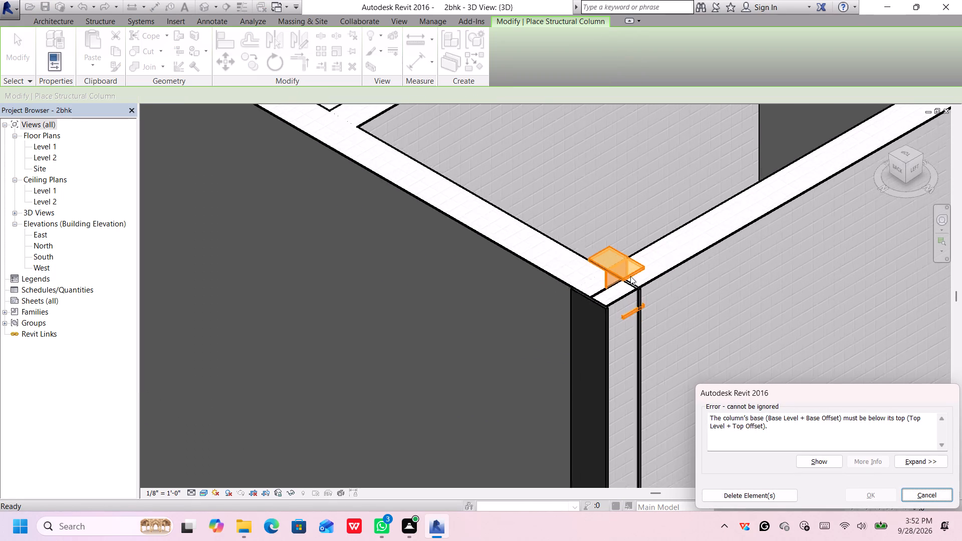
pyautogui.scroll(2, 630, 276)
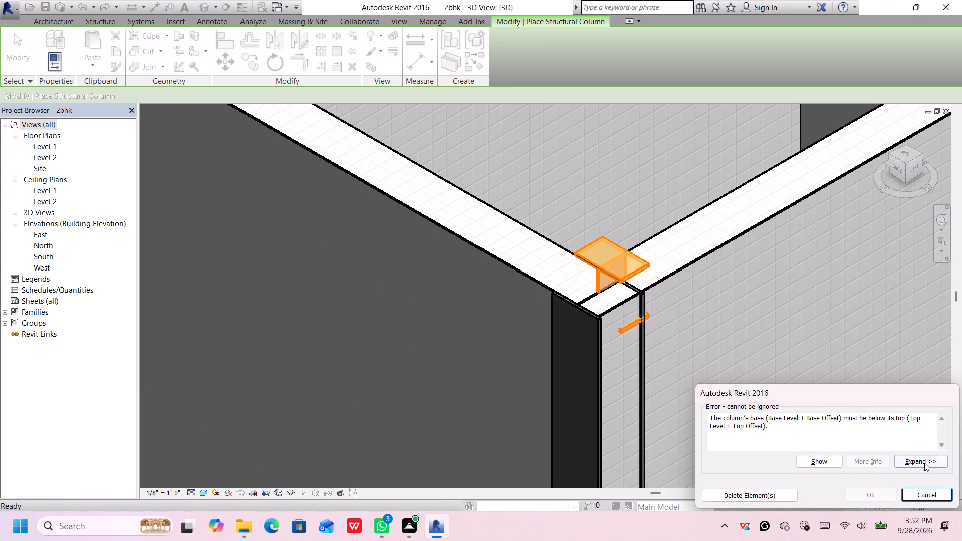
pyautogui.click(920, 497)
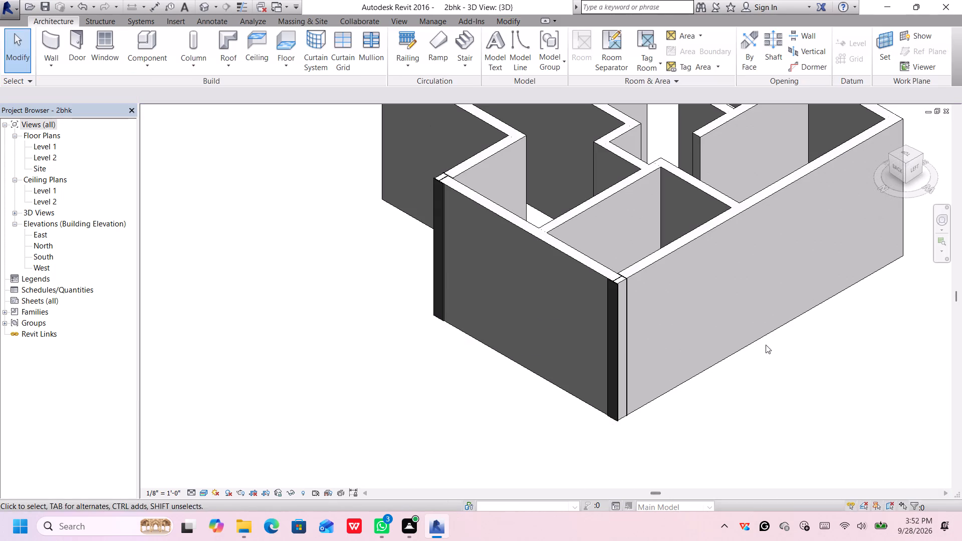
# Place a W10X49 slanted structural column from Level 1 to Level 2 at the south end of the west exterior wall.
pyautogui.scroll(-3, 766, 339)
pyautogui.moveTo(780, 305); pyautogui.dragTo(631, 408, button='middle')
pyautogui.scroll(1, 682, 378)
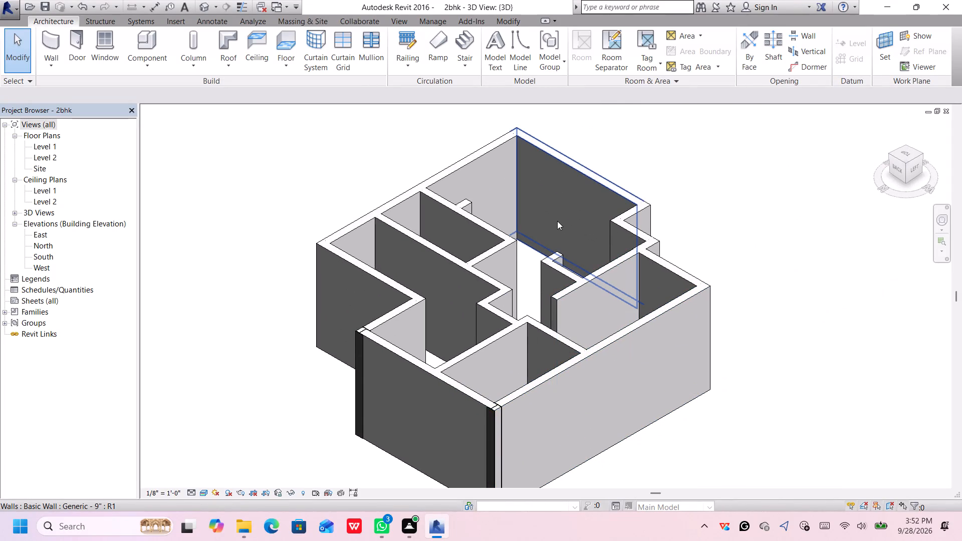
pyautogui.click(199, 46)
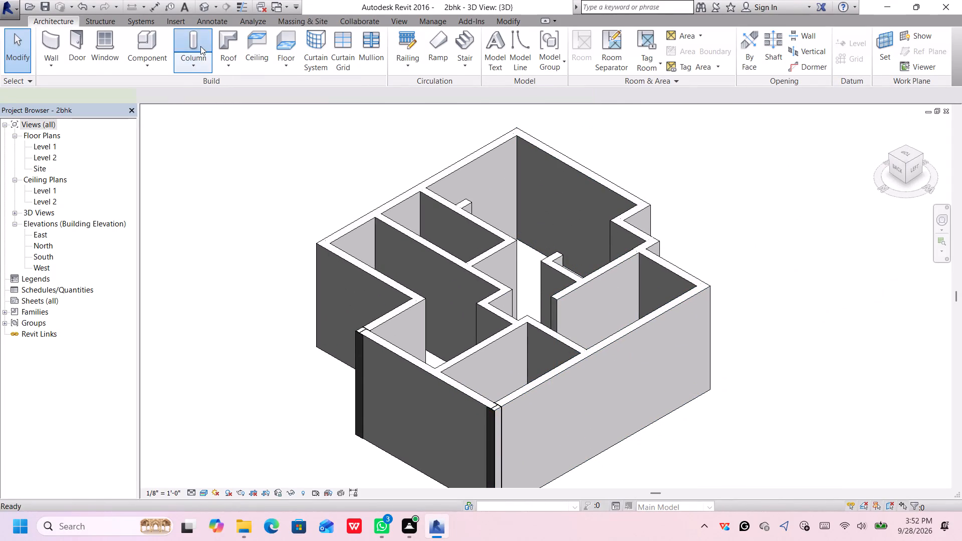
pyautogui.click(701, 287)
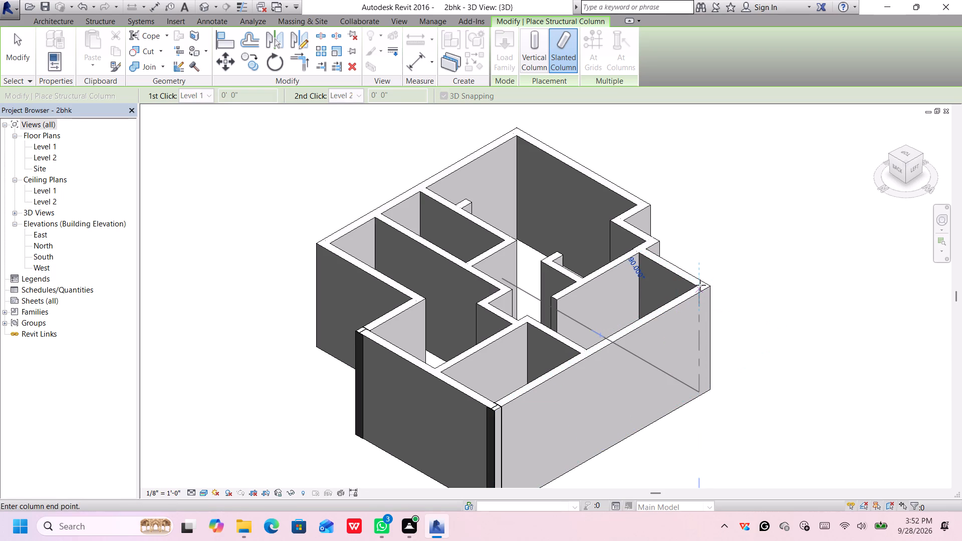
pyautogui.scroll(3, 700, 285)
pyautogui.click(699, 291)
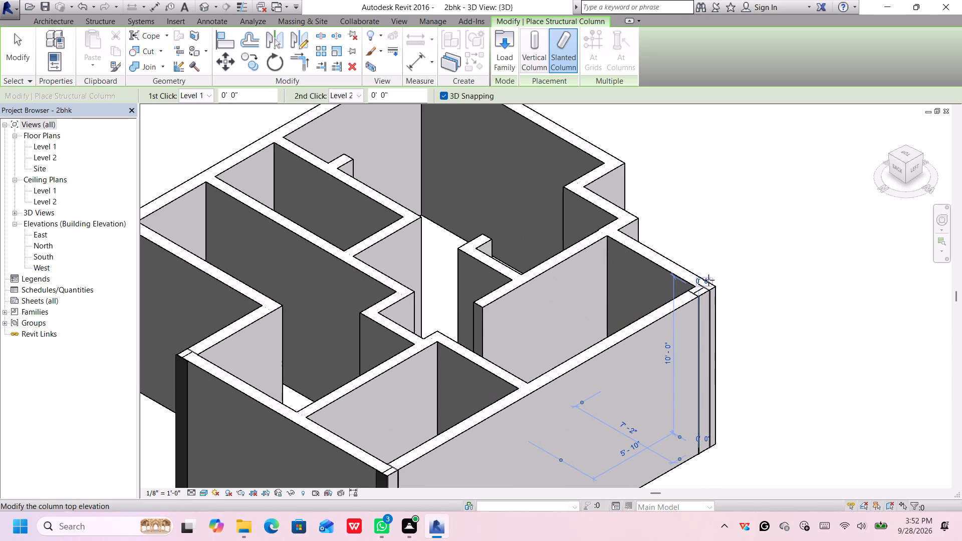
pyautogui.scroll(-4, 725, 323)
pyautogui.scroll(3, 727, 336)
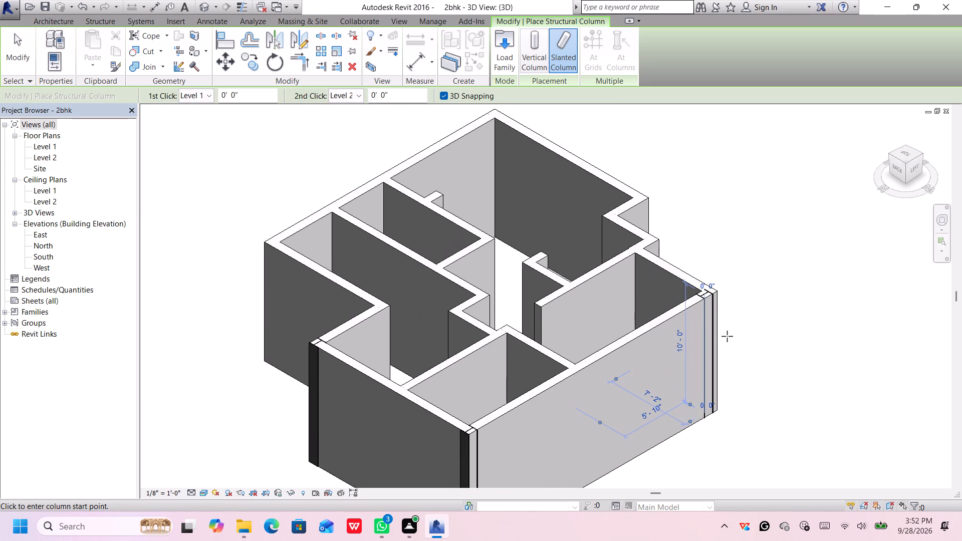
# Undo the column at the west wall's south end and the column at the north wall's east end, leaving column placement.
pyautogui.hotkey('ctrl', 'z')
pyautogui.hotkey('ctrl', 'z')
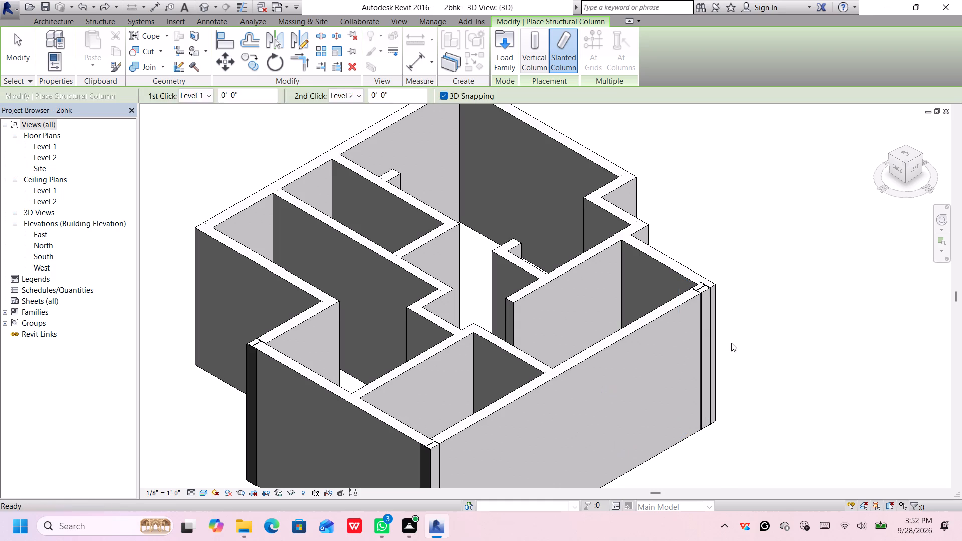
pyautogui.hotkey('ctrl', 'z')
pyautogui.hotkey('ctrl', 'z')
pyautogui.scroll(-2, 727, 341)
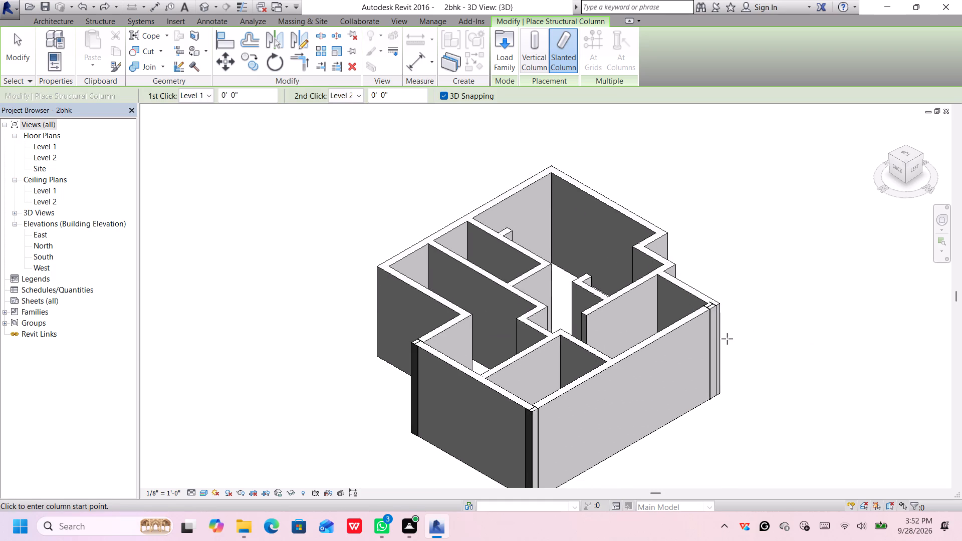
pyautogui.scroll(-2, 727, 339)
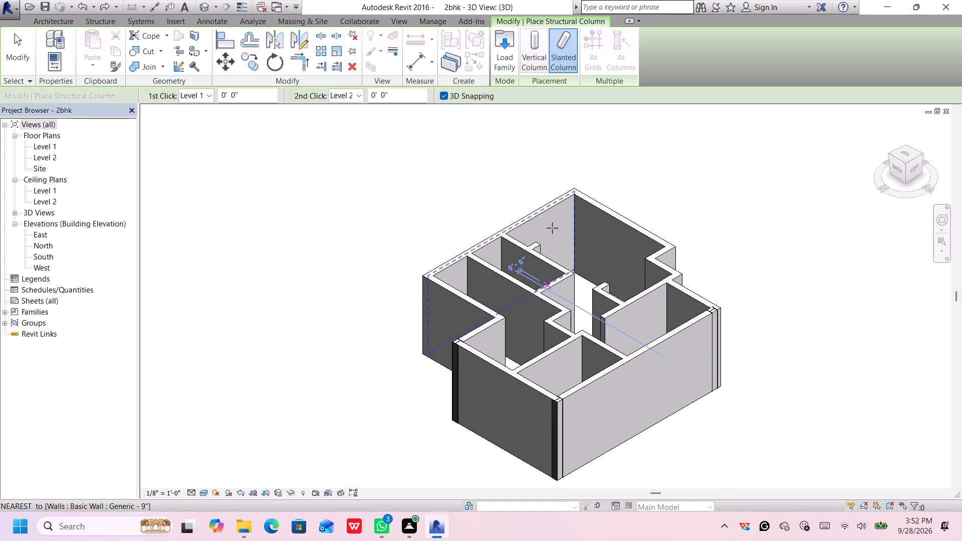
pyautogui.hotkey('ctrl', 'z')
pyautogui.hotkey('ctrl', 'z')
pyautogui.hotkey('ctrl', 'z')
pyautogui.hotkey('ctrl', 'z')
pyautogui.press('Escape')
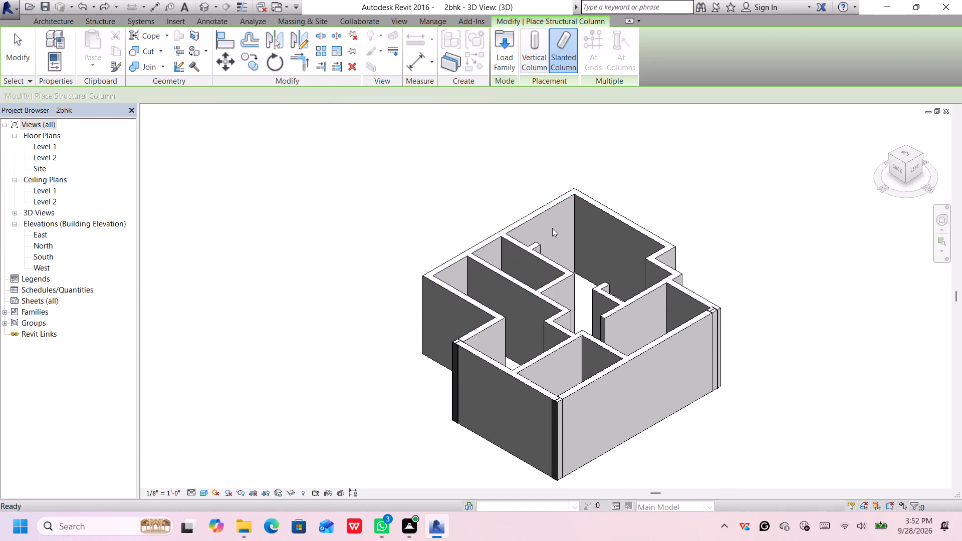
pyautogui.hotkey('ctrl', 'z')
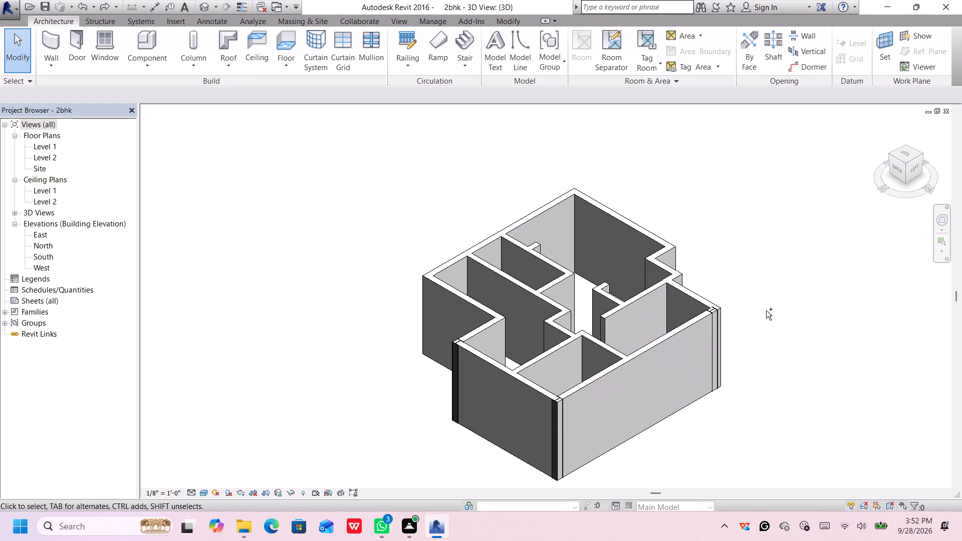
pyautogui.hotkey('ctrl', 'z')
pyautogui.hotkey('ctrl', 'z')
# Place a W10X49 slanted structural column from Level 1 to Level 2 at the east end of the north exterior wall.
pyautogui.scroll(-4, 742, 350)
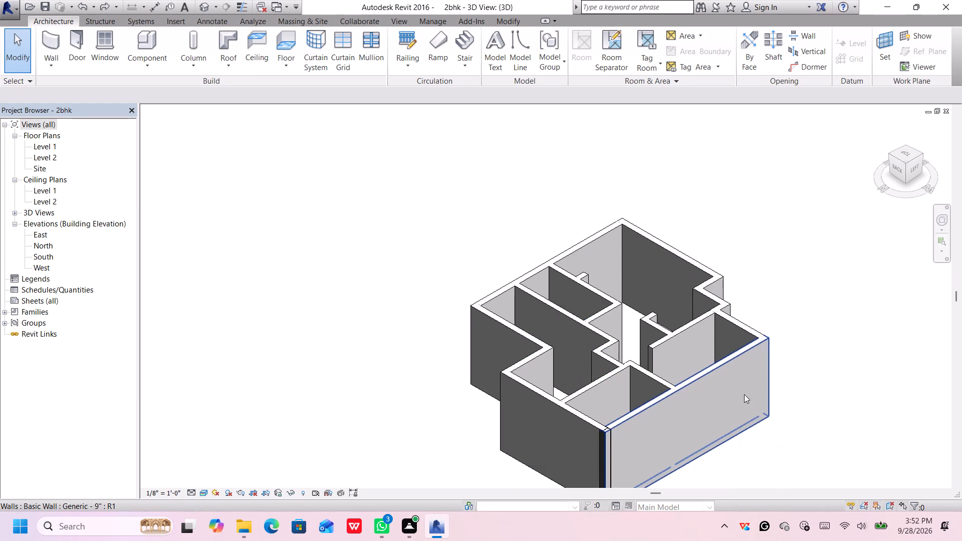
pyautogui.moveTo(742, 400); pyautogui.dragTo(684, 319, button='middle')
pyautogui.scroll(3, 516, 327)
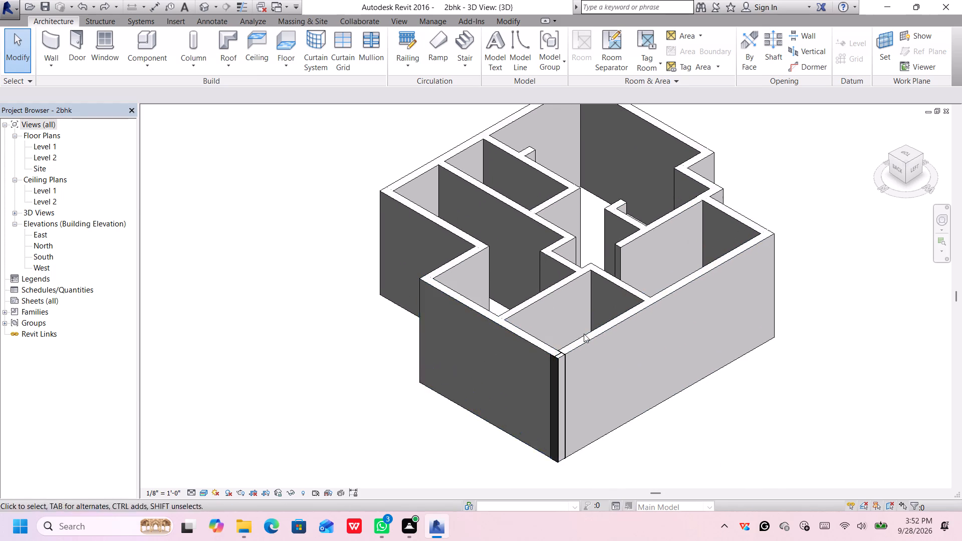
pyautogui.scroll(1, 620, 347)
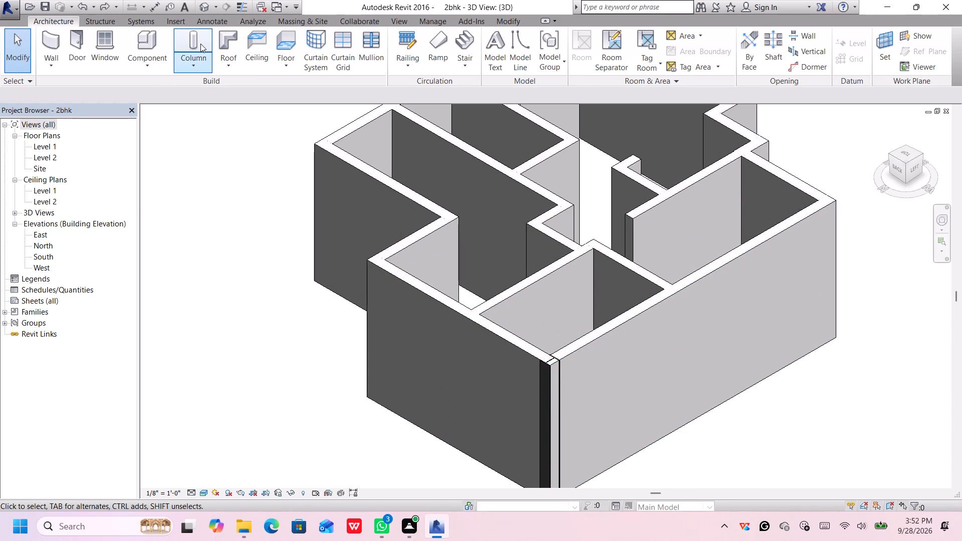
pyautogui.click(189, 65)
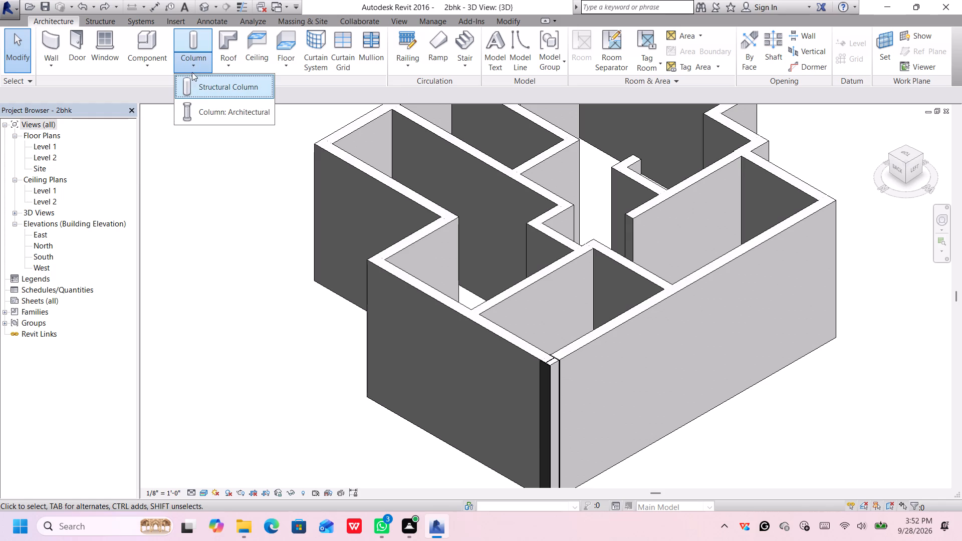
pyautogui.click(202, 38)
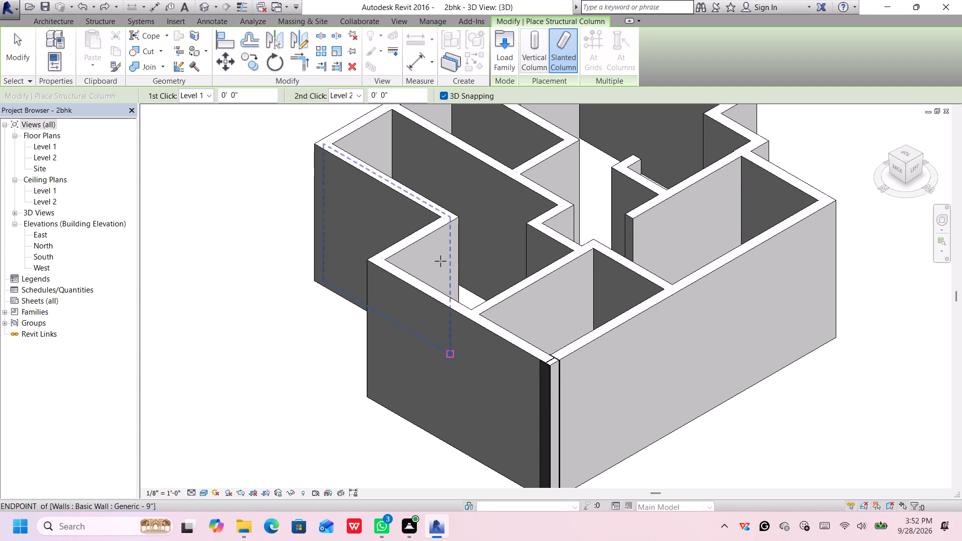
pyautogui.click(373, 259)
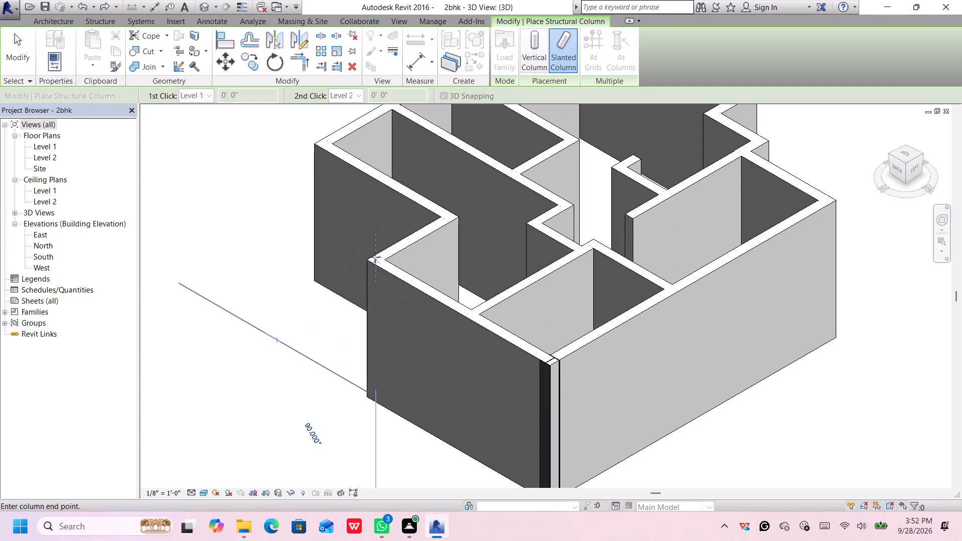
pyautogui.click(375, 257)
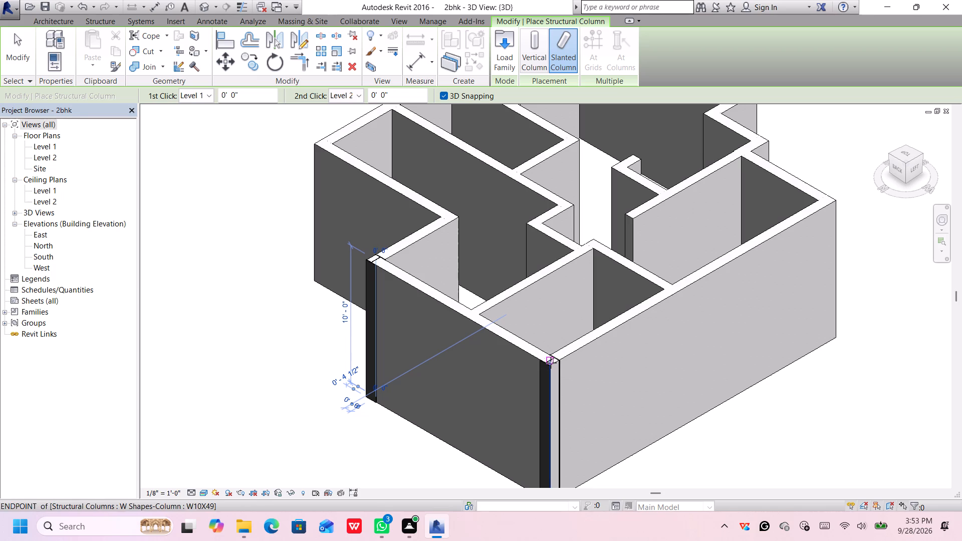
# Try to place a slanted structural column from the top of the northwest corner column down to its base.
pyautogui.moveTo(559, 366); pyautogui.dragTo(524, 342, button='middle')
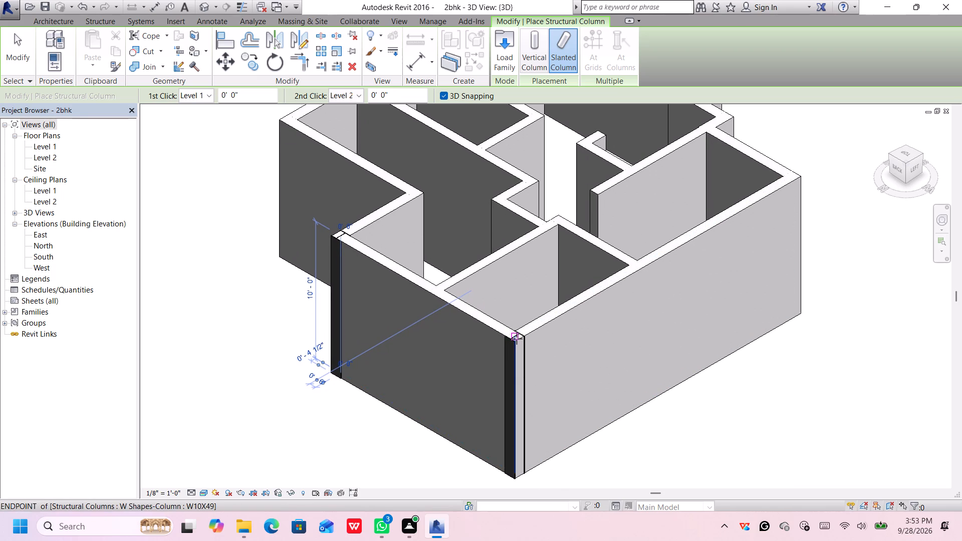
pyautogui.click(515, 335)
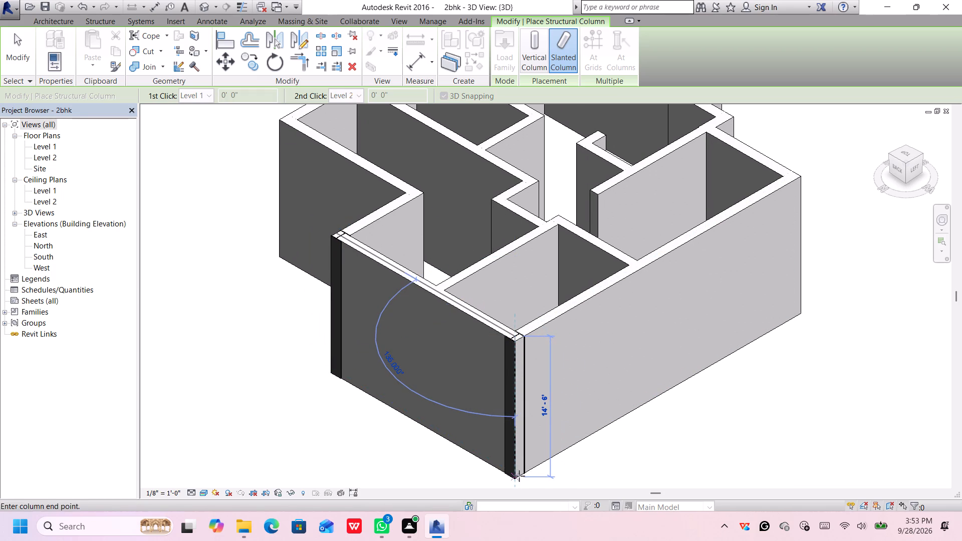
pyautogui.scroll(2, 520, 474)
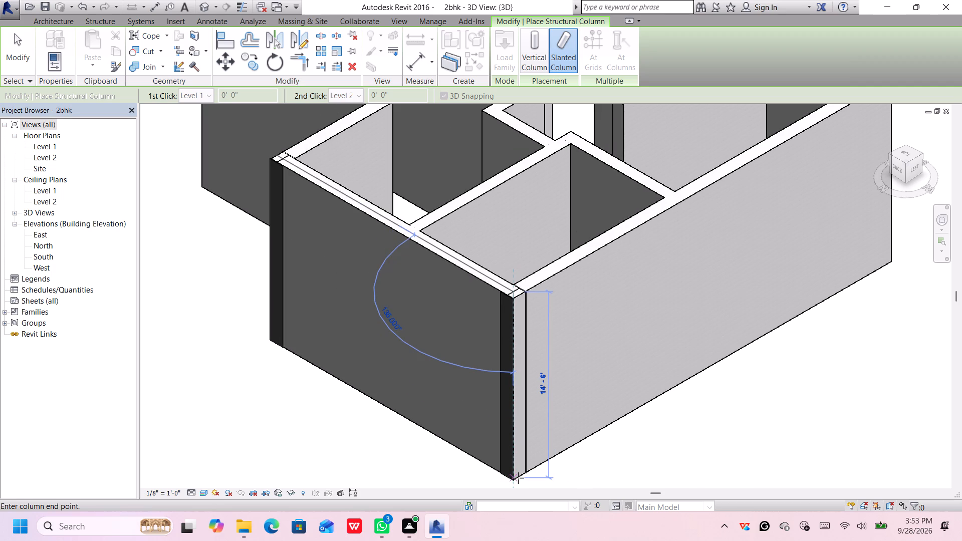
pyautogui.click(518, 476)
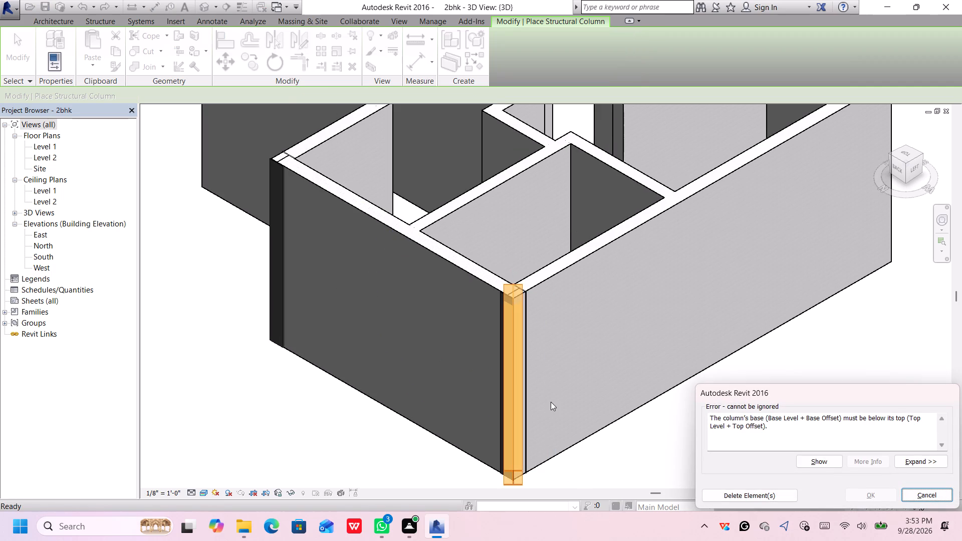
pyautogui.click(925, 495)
# Orbit the 3D view around the west and north sides and examine the columns on the north exterior wall.
pyautogui.scroll(-2, 751, 326)
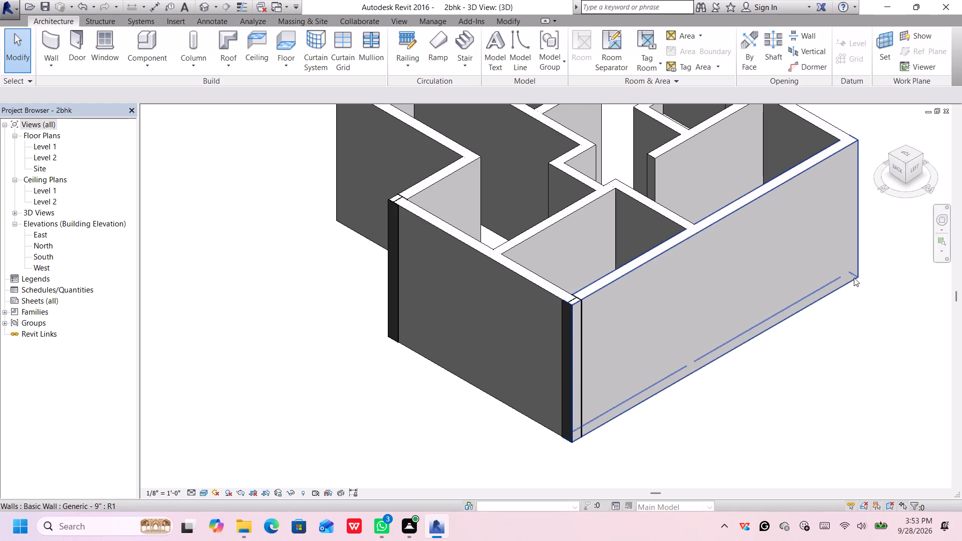
pyautogui.moveTo(833, 285); pyautogui.dragTo(794, 305, button='middle')
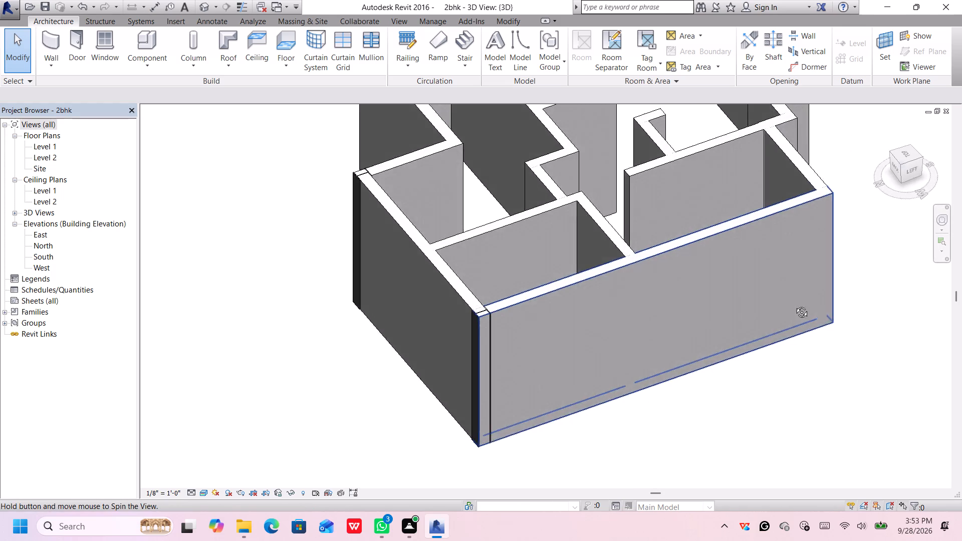
pyautogui.moveTo(794, 305); pyautogui.dragTo(786, 308, button='middle')
pyautogui.keyDown('shift'); pyautogui.moveTo(781, 310); pyautogui.dragTo(729, 313, button='middle'); pyautogui.keyUp('shift')
pyautogui.keyDown('shift'); pyautogui.middleClick(723, 313); pyautogui.keyUp('shift')
pyautogui.keyDown('shift'); pyautogui.moveTo(722, 314); pyautogui.dragTo(731, 309, button='middle'); pyautogui.keyUp('shift')
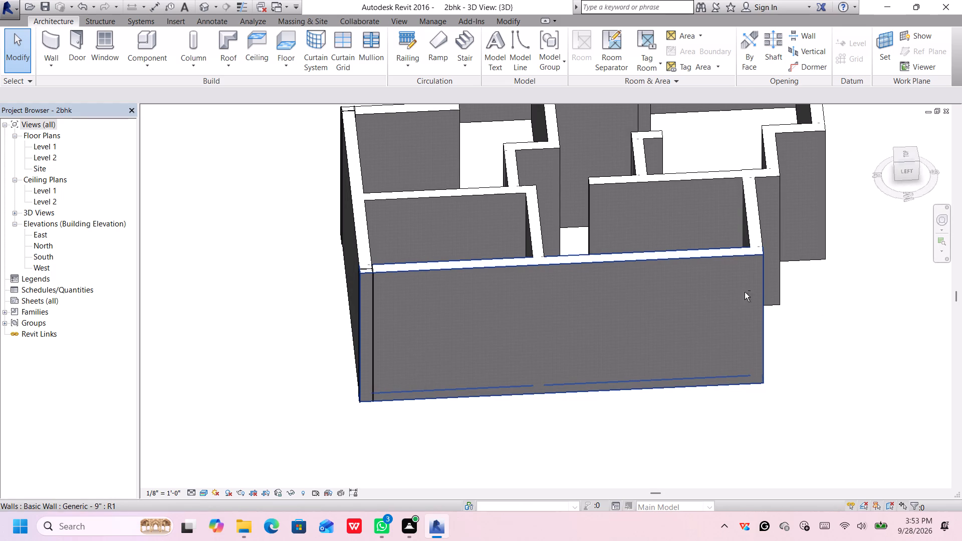
pyautogui.keyDown('shift'); pyautogui.moveTo(496, 318); pyautogui.dragTo(747, 334, button='middle'); pyautogui.keyUp('shift')
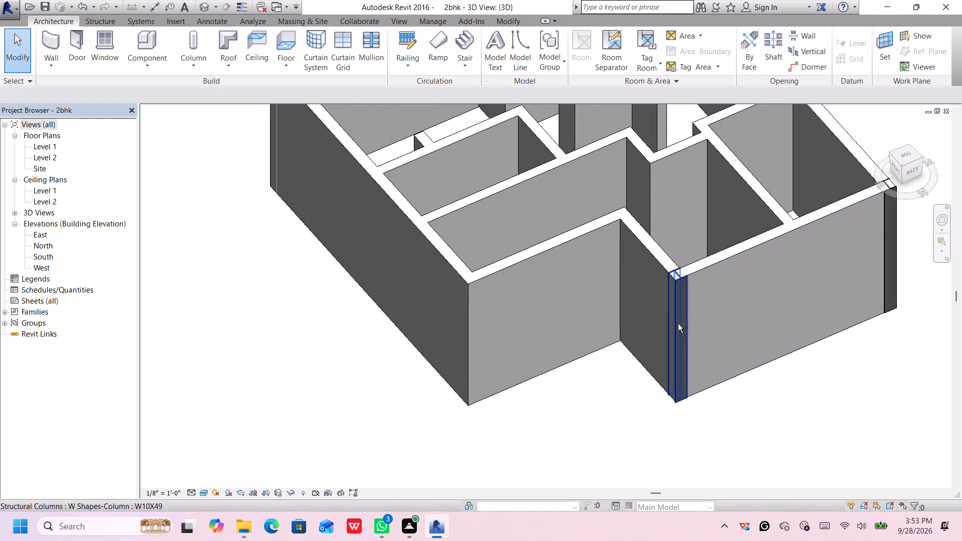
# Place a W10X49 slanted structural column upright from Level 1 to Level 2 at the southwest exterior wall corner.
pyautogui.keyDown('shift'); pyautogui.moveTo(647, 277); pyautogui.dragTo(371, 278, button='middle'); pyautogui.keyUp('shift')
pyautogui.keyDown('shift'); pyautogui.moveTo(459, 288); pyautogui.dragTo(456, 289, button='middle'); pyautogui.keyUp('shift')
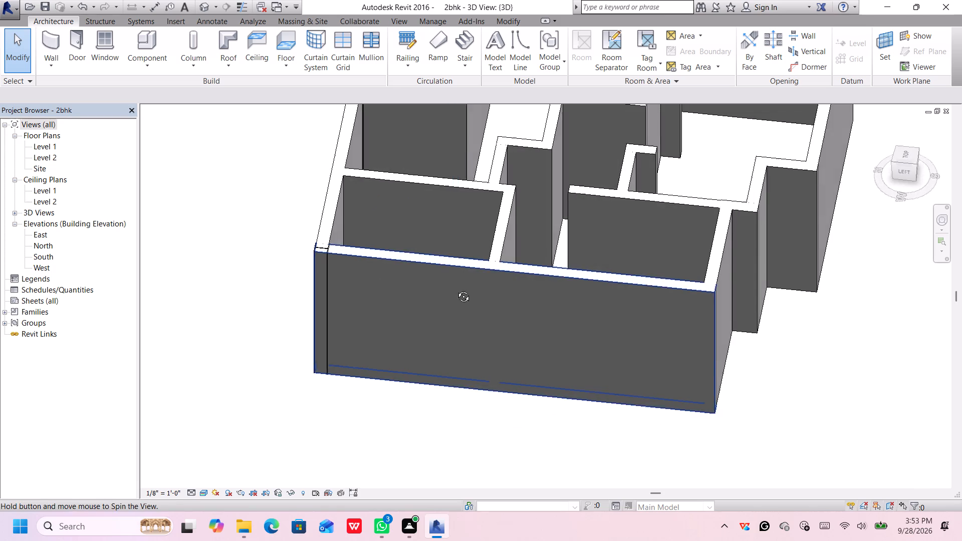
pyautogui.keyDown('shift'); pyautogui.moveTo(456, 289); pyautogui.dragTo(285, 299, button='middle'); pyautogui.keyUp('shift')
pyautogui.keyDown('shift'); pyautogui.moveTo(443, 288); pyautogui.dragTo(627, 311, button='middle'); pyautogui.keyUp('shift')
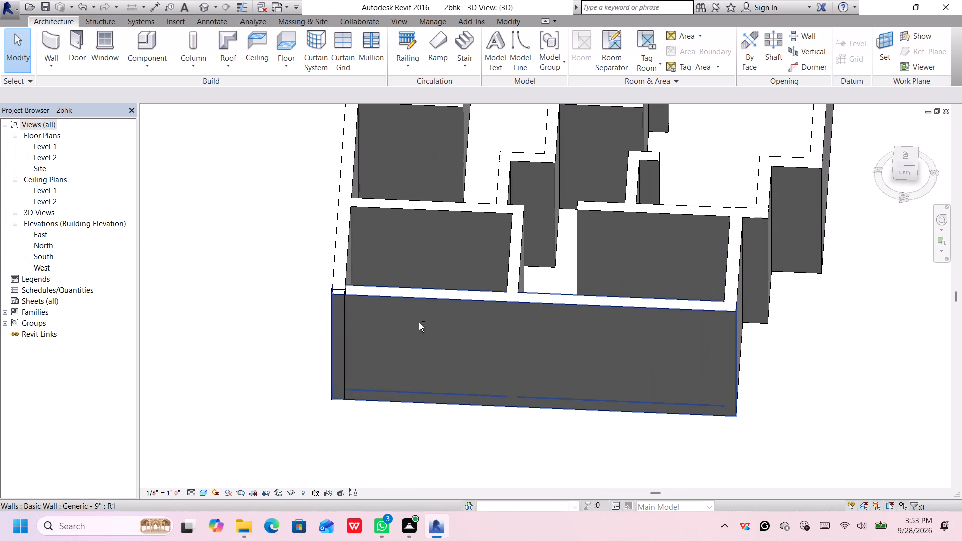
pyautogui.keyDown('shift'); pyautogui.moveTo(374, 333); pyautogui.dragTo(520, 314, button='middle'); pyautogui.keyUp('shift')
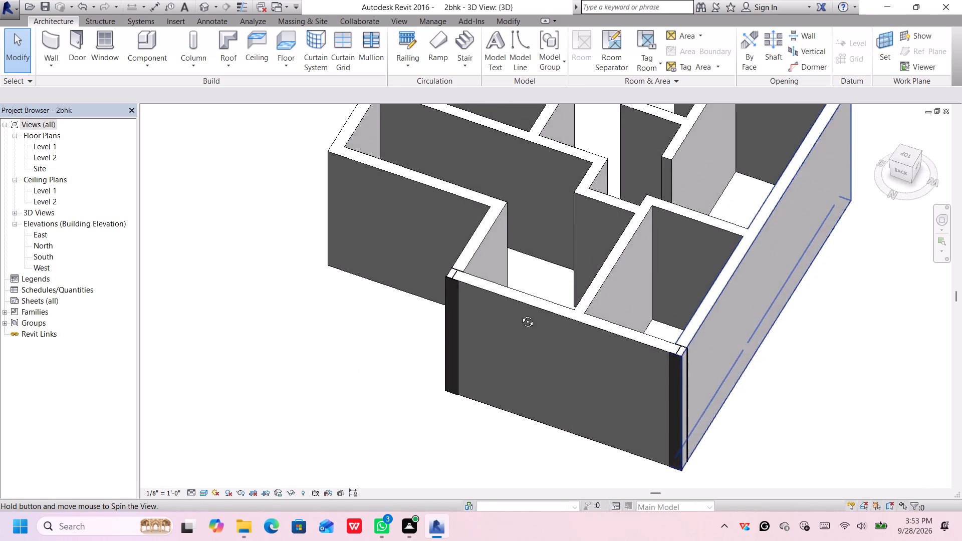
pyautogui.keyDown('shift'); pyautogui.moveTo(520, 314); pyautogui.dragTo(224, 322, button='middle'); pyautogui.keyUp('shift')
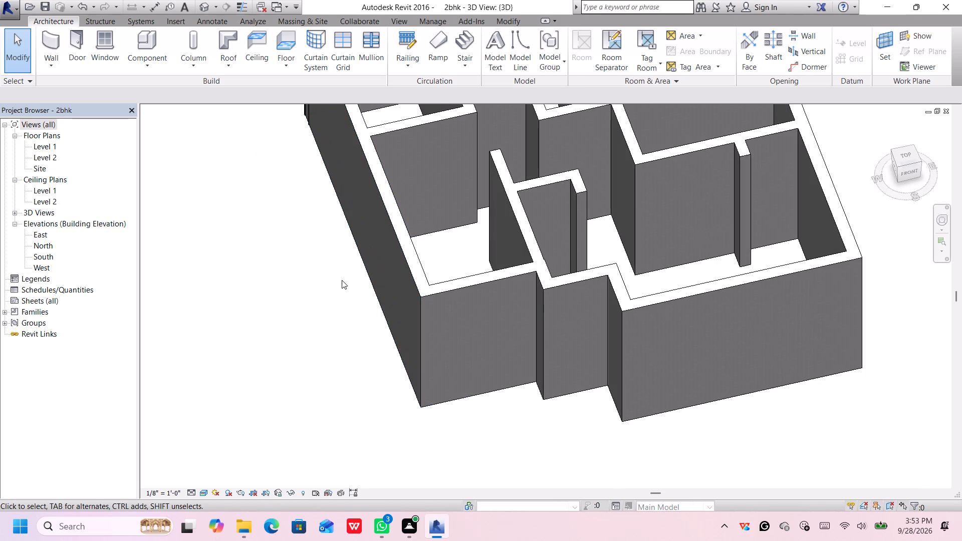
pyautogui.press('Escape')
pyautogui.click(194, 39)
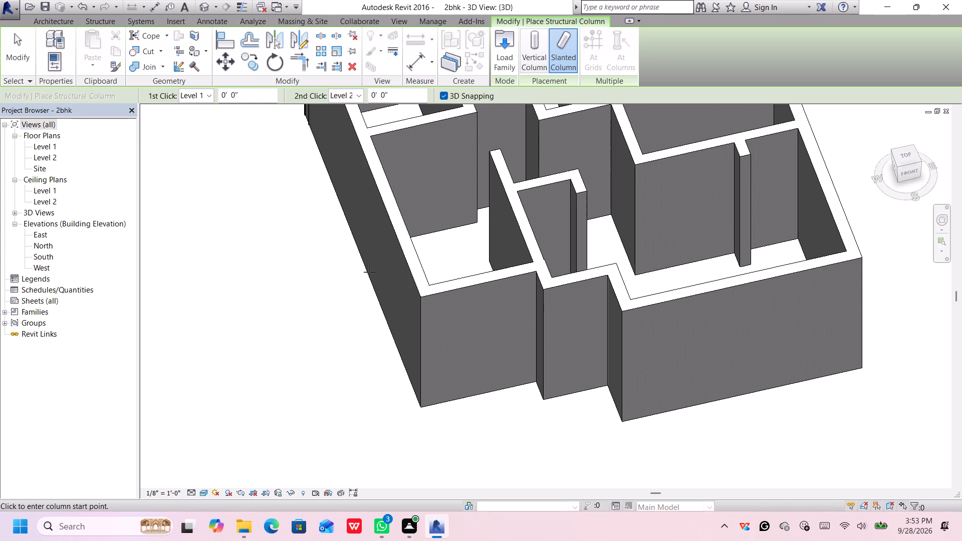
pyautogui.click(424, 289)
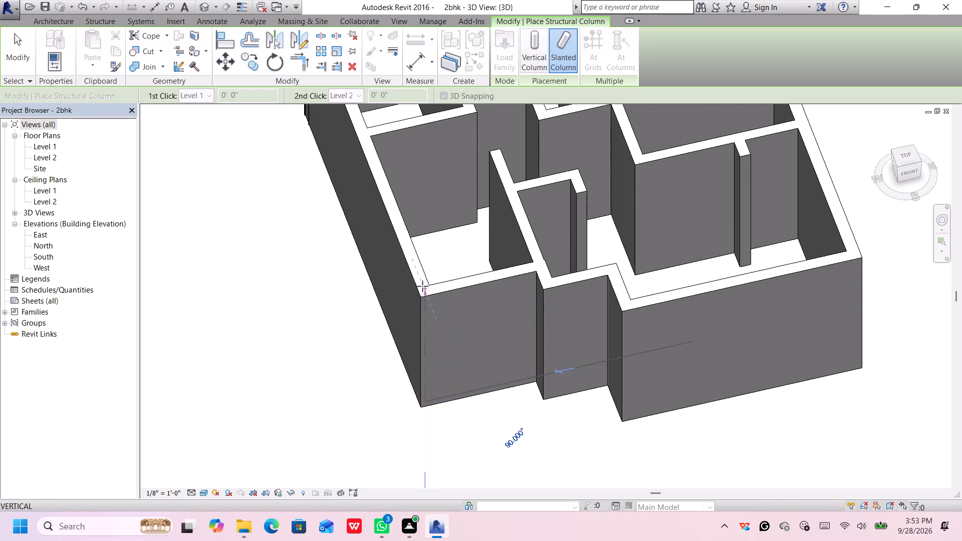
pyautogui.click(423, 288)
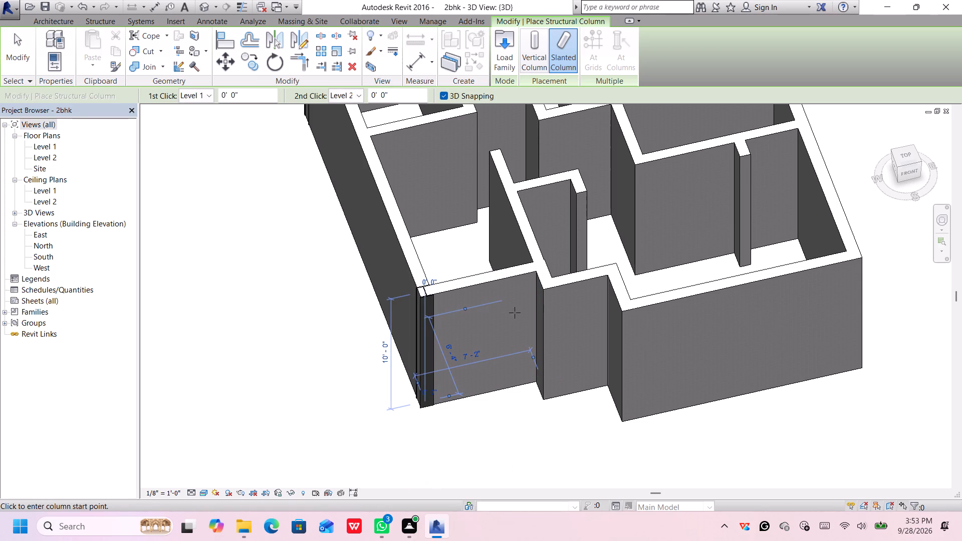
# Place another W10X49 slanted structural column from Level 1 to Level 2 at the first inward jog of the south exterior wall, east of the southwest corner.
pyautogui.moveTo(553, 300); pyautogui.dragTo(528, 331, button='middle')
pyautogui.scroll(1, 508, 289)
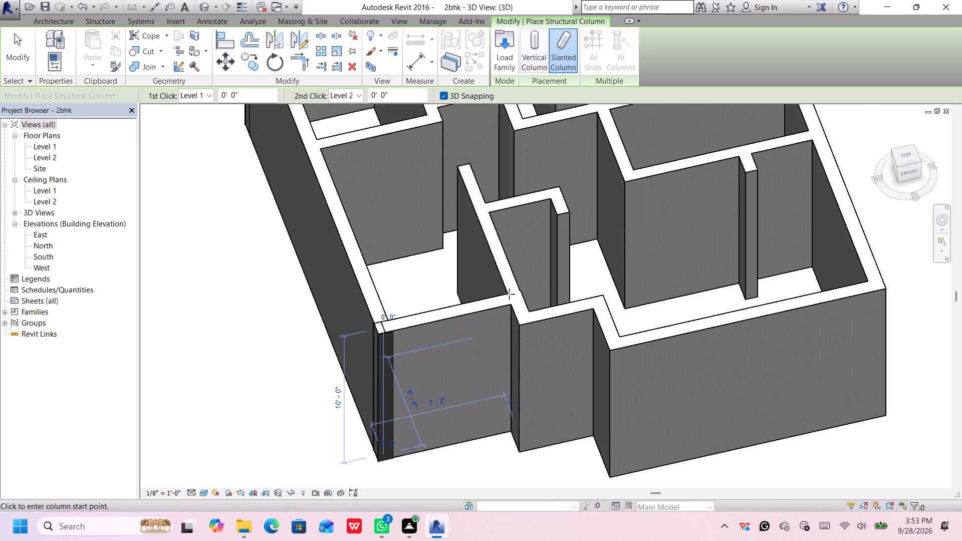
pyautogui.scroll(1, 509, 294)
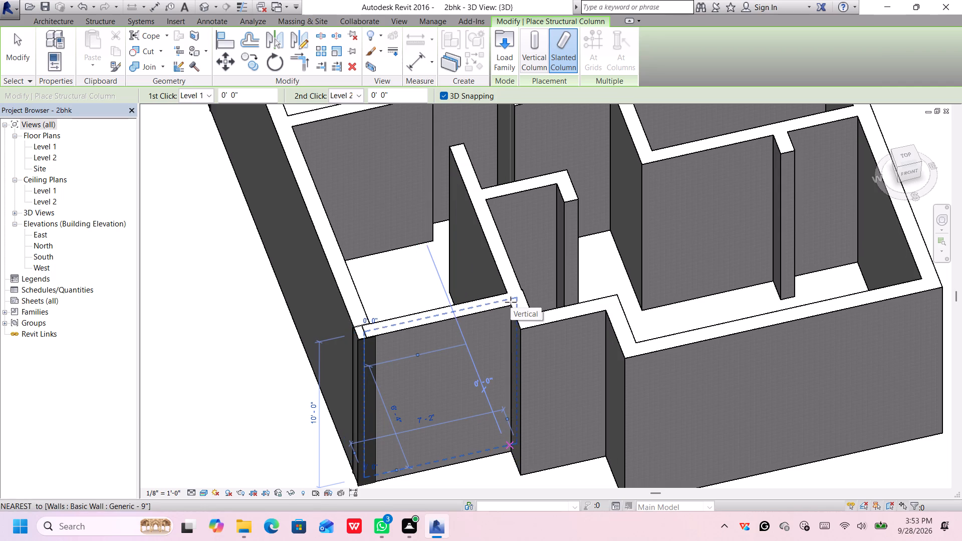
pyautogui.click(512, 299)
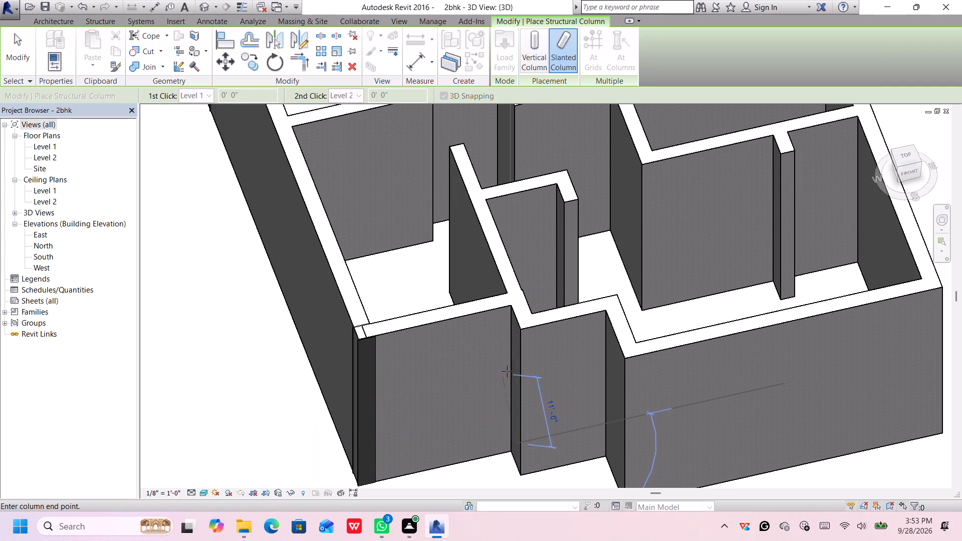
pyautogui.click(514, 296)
# Examine how the column at the south wall's jog sits within the wall thickness, compared with the southwest corner column.
pyautogui.scroll(8, 516, 361)
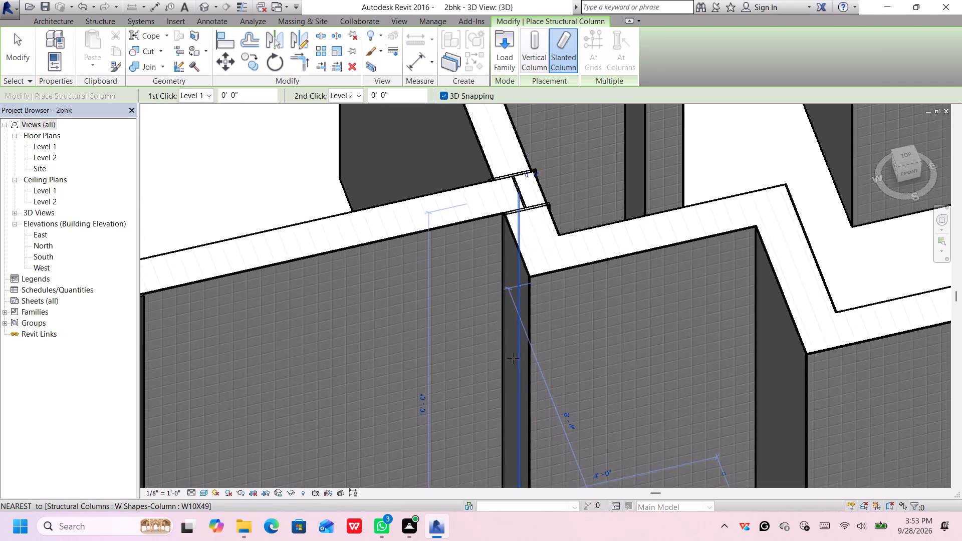
pyautogui.scroll(3, 513, 358)
pyautogui.scroll(-8, 511, 351)
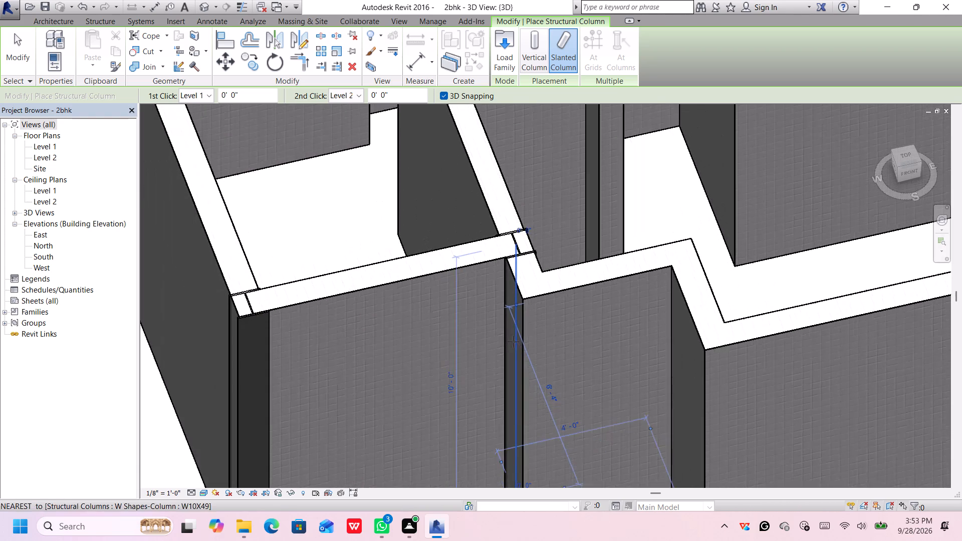
pyautogui.scroll(1, 532, 350)
pyautogui.moveTo(532, 350); pyautogui.dragTo(470, 257, button='middle')
pyautogui.scroll(1, 470, 257)
pyautogui.scroll(-1, 484, 243)
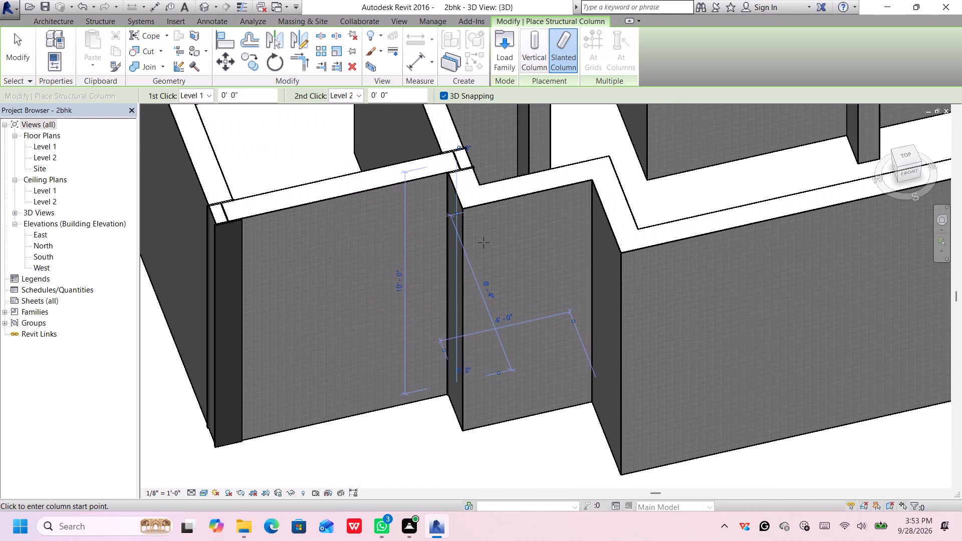
pyautogui.scroll(-2, 484, 242)
pyautogui.scroll(2, 461, 194)
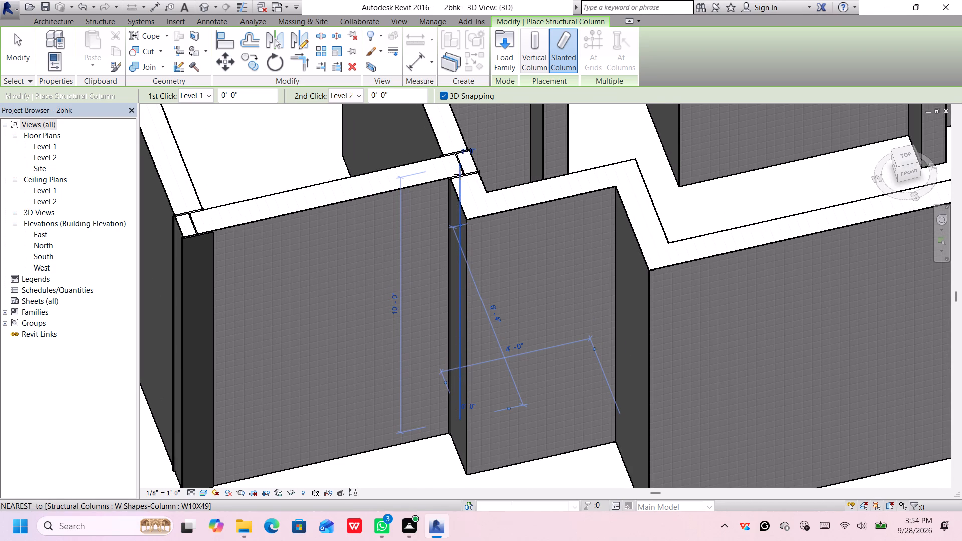
# Undo the structural column placements on the south and north exterior walls, leaving column placement.
pyautogui.hotkey('ctrl', 'z')
pyautogui.hotkey('ctrl', 'z')
pyautogui.hotkey('ctrl', 'z')
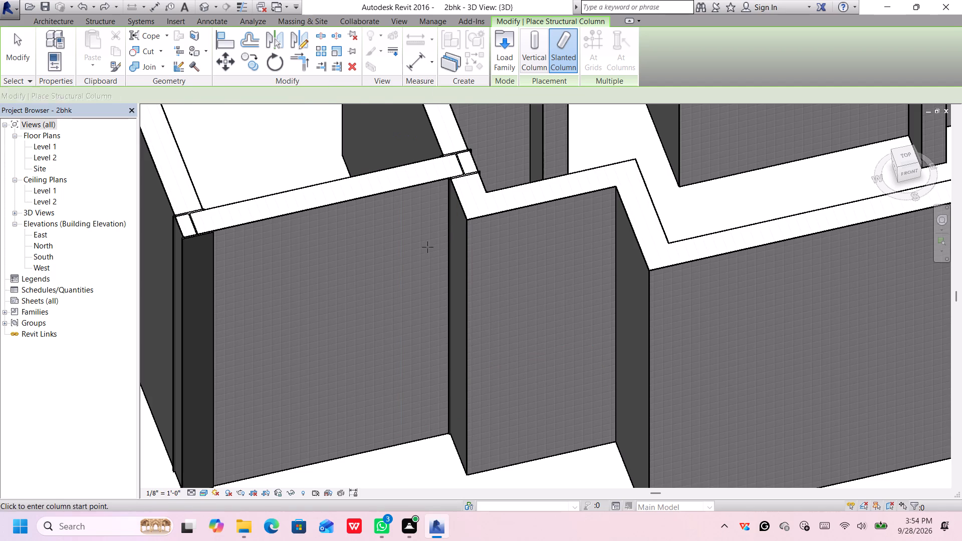
pyautogui.press('Escape')
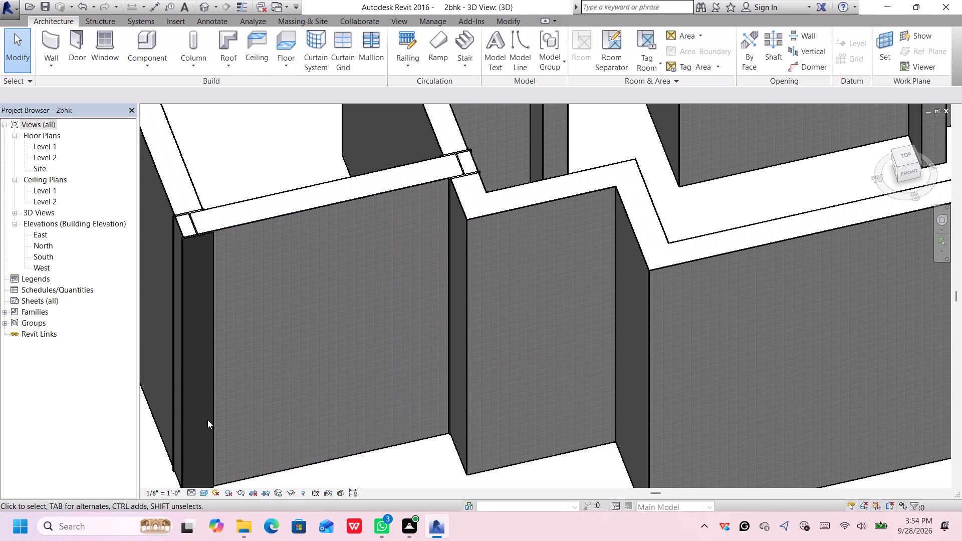
pyautogui.hotkey('ctrl', 'z')
pyautogui.hotkey('ctrl', 'z')
pyautogui.hotkey('ctrl', 'z')
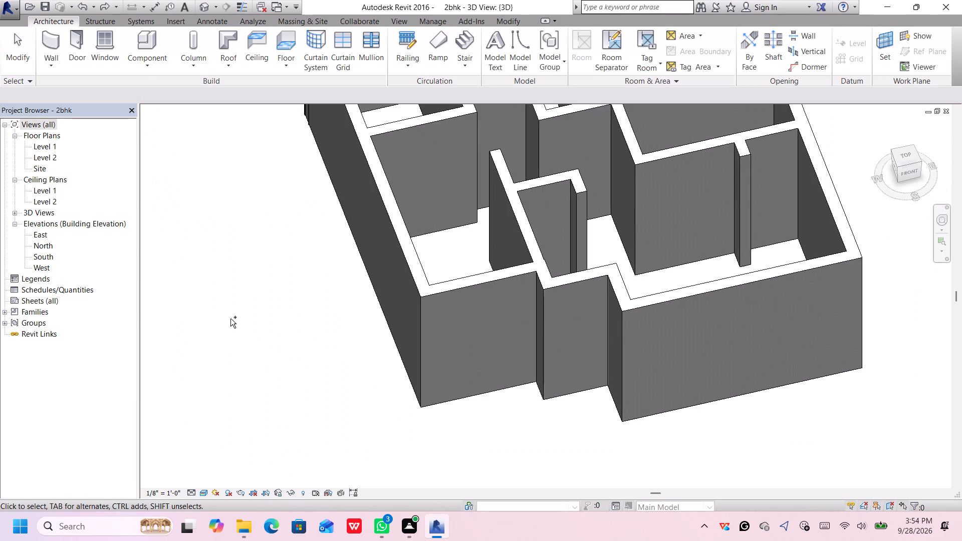
pyautogui.hotkey('ctrl', 'z')
pyautogui.hotkey('ctrl', 'z')
pyautogui.hotkey('ctrl', 'z')
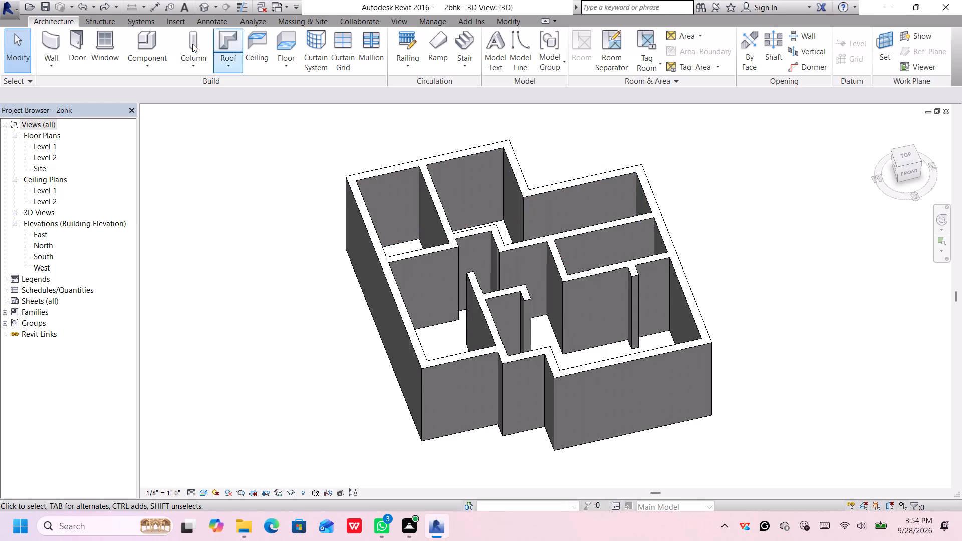
# Start placing a component and browse the US Imperial family library to its Columns folder.
pyautogui.click(144, 42)
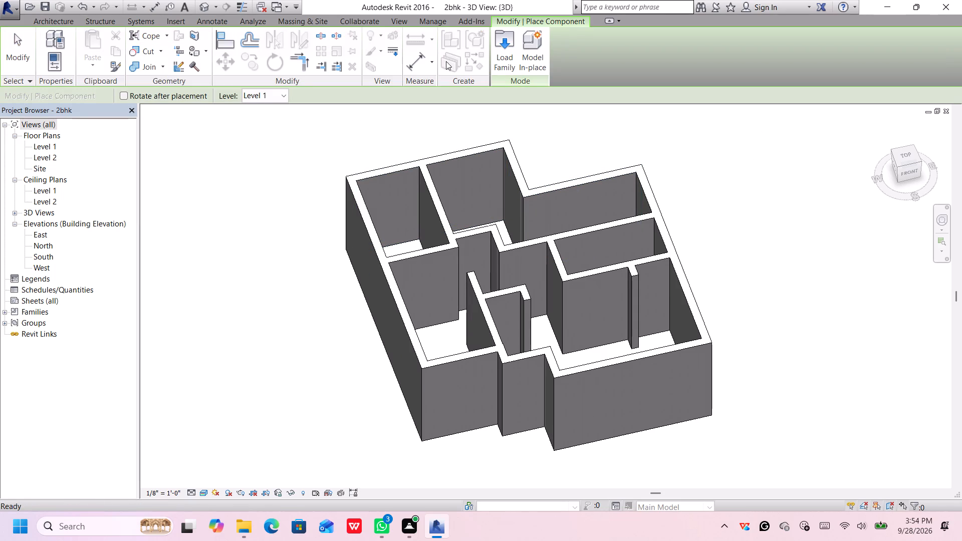
pyautogui.click(509, 48)
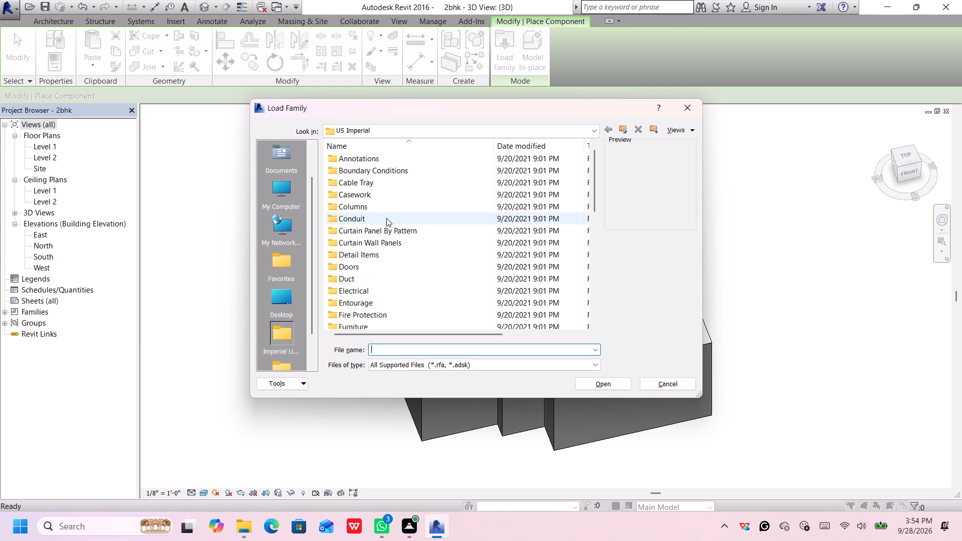
pyautogui.scroll(-8, 386, 218)
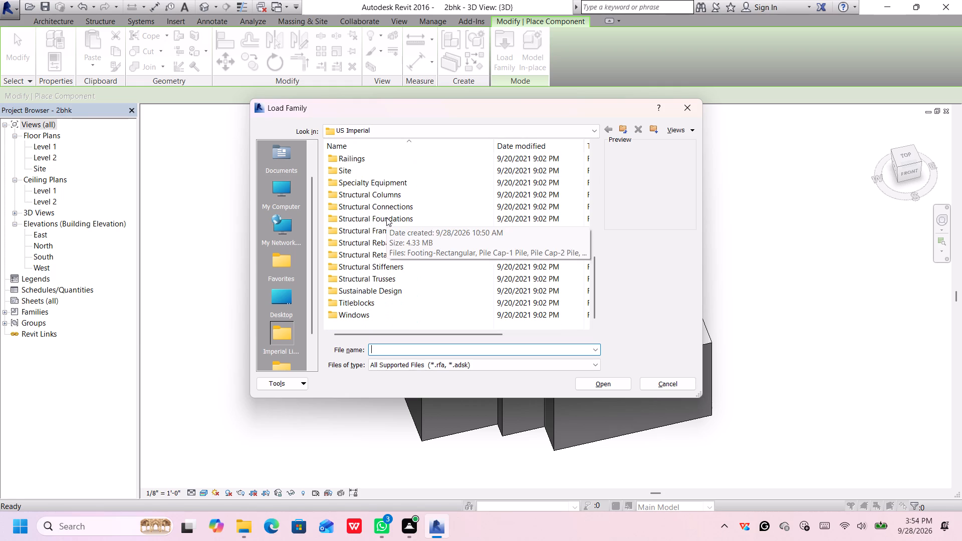
pyautogui.scroll(-3, 386, 217)
pyautogui.scroll(2, 388, 285)
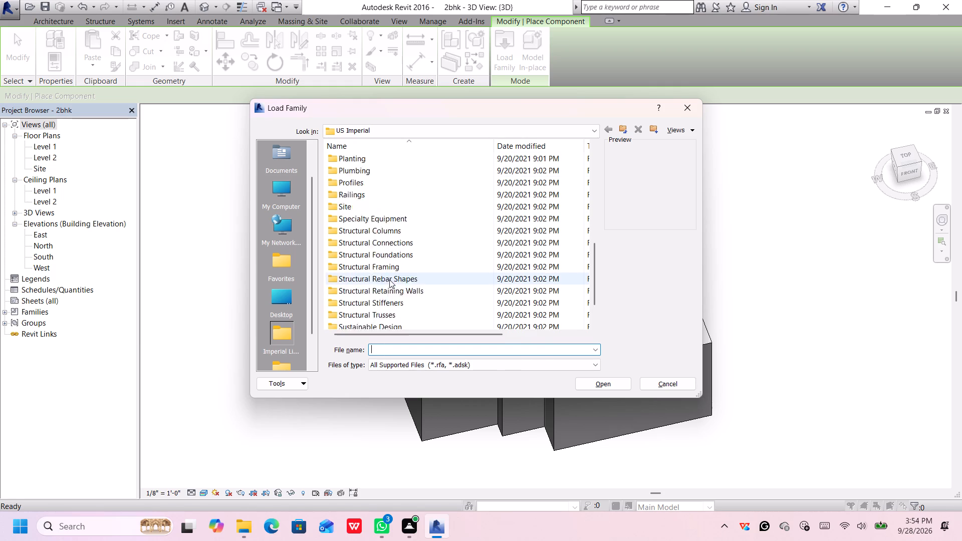
pyautogui.scroll(15, 389, 280)
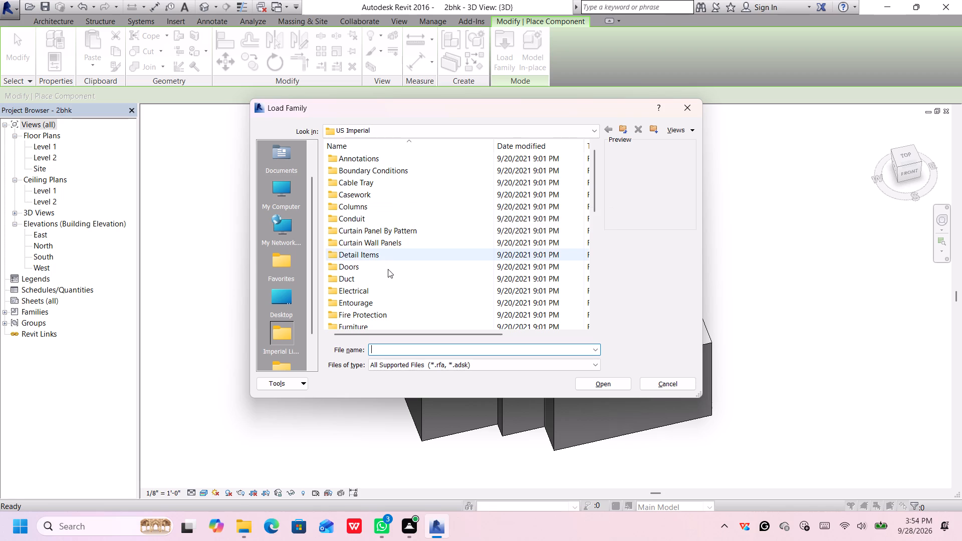
pyautogui.doubleClick(393, 210)
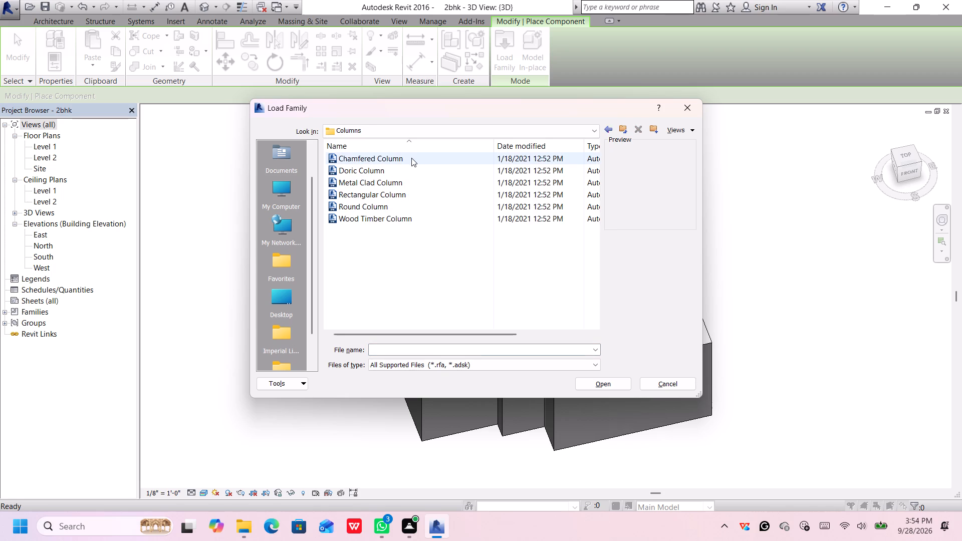
# Compare the previews of the column families and load the Chamfered Column family, closing any further family loading.
pyautogui.click(411, 157)
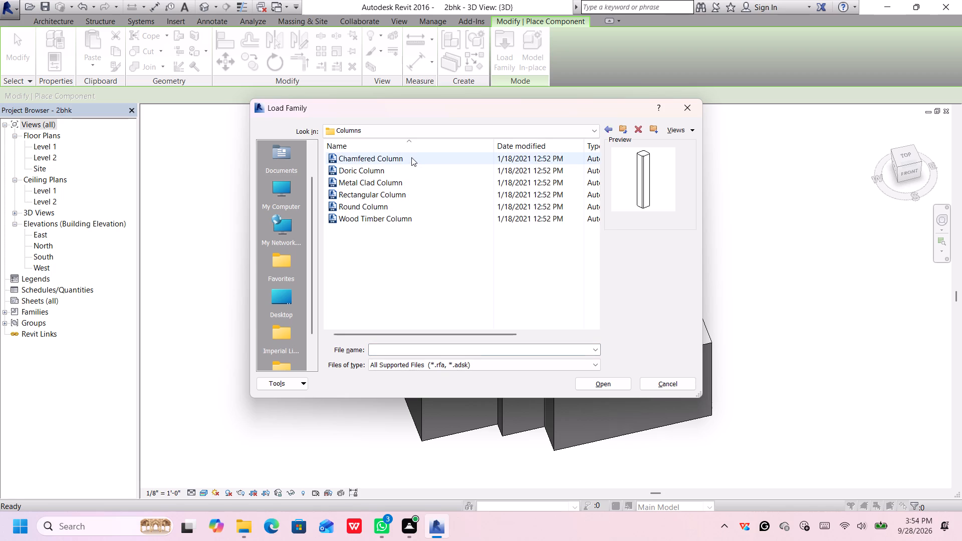
pyautogui.click(413, 167)
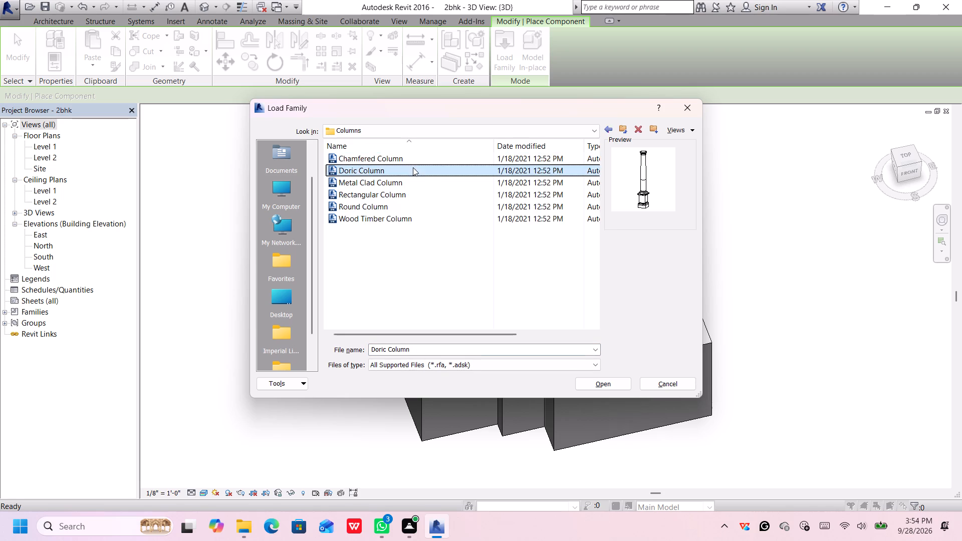
pyautogui.click(417, 181)
pyautogui.click(417, 182)
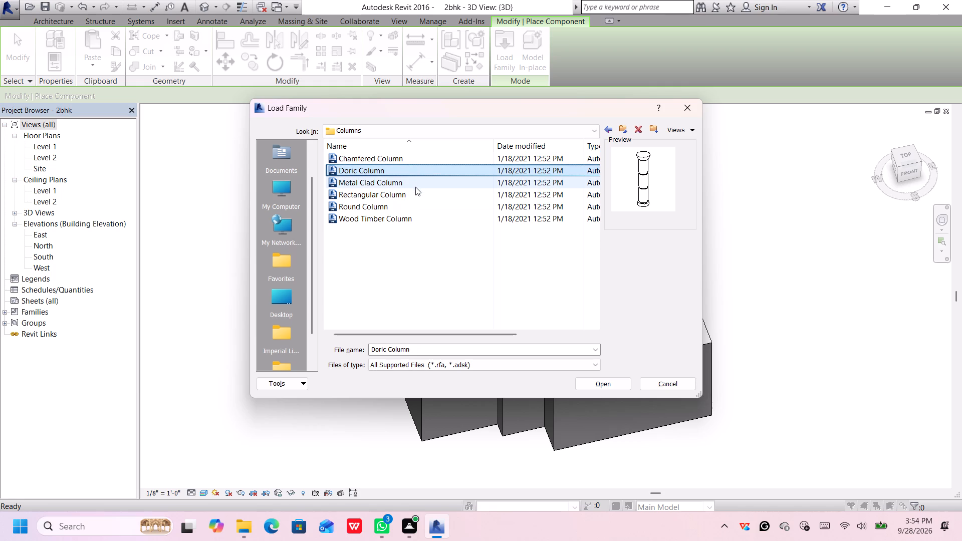
pyautogui.click(416, 197)
pyautogui.click(416, 209)
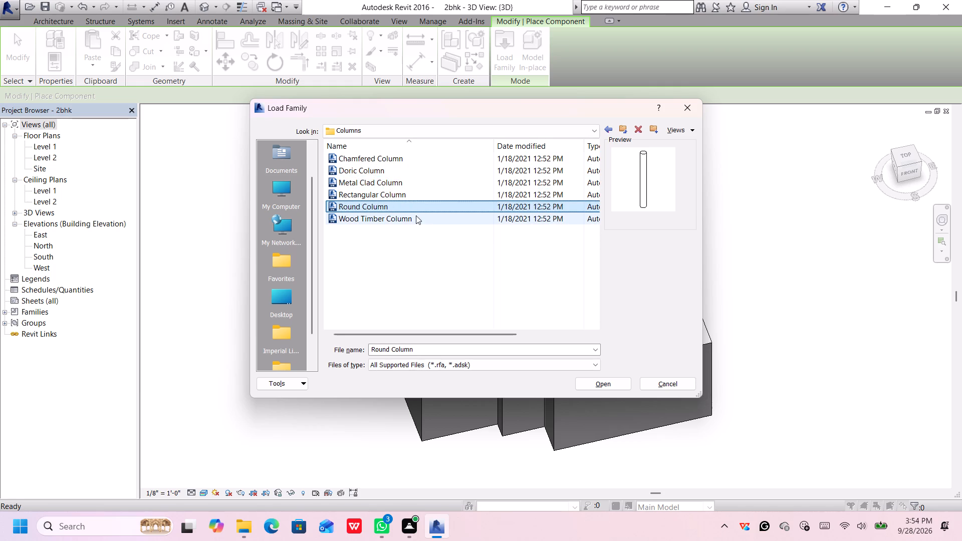
pyautogui.click(416, 223)
pyautogui.click(416, 207)
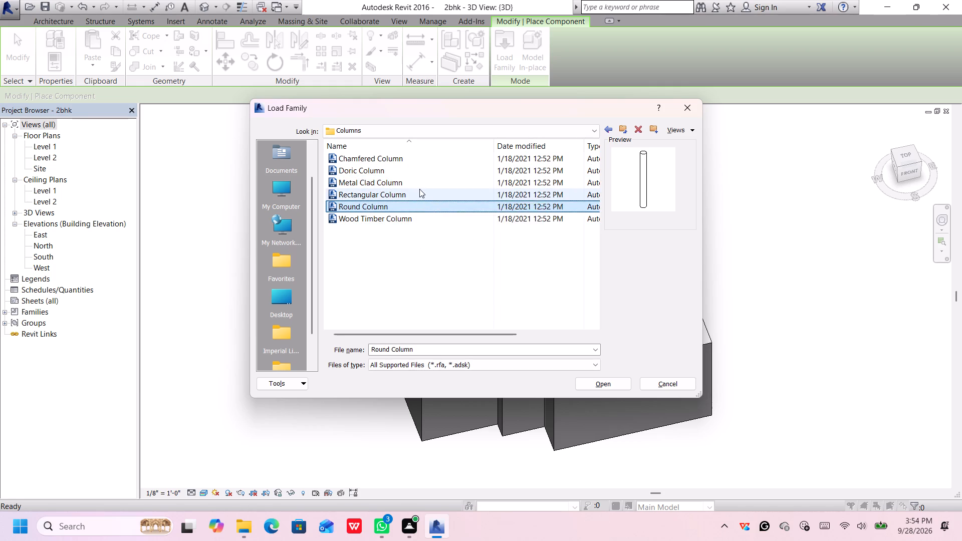
pyautogui.click(425, 163)
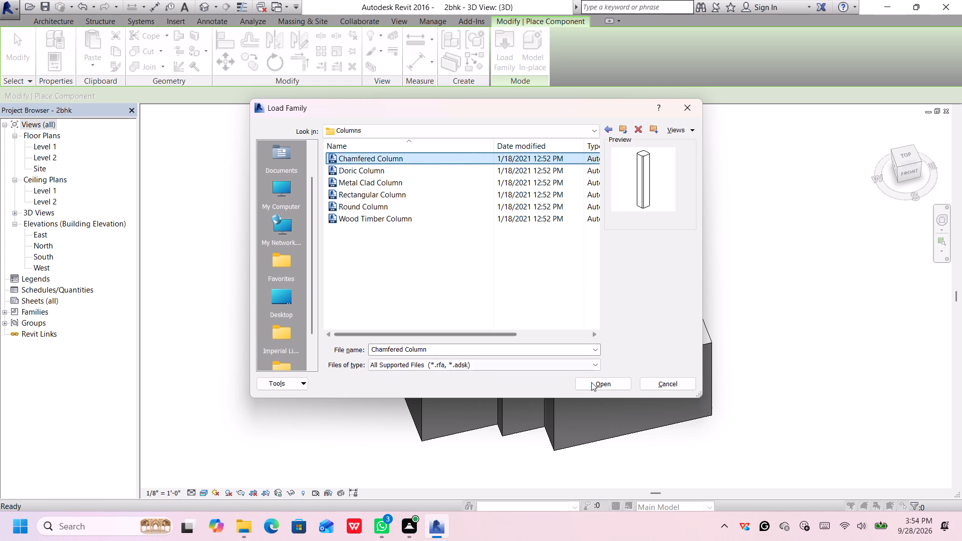
pyautogui.click(595, 383)
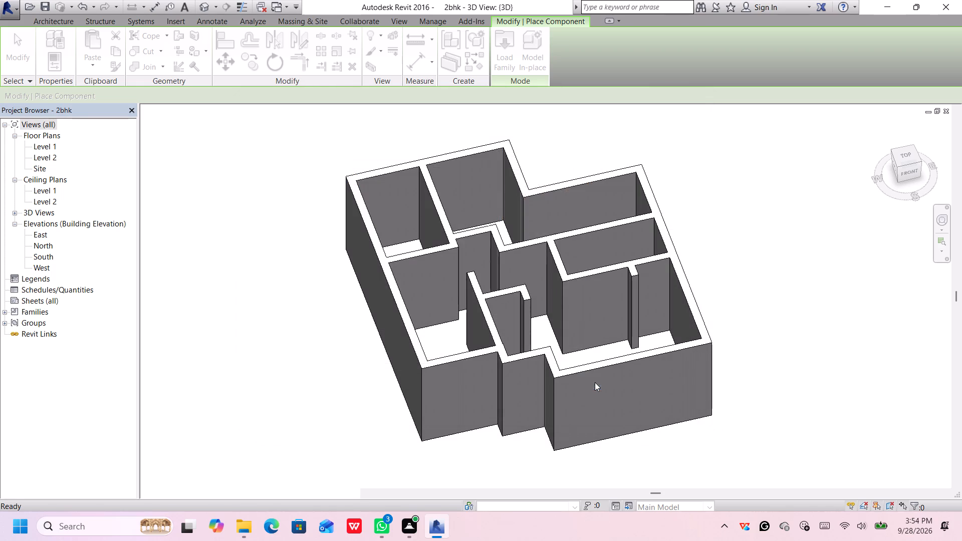
pyautogui.click(505, 300)
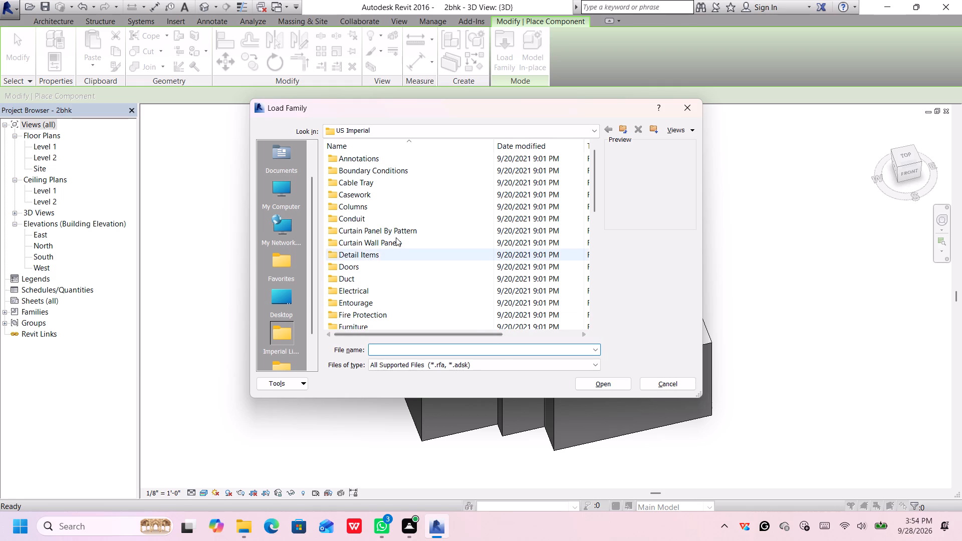
pyautogui.click(685, 102)
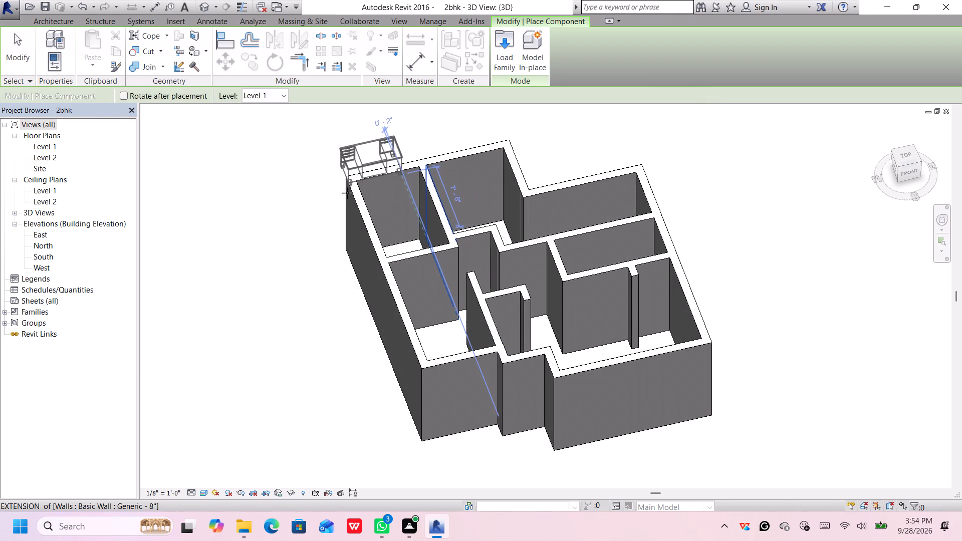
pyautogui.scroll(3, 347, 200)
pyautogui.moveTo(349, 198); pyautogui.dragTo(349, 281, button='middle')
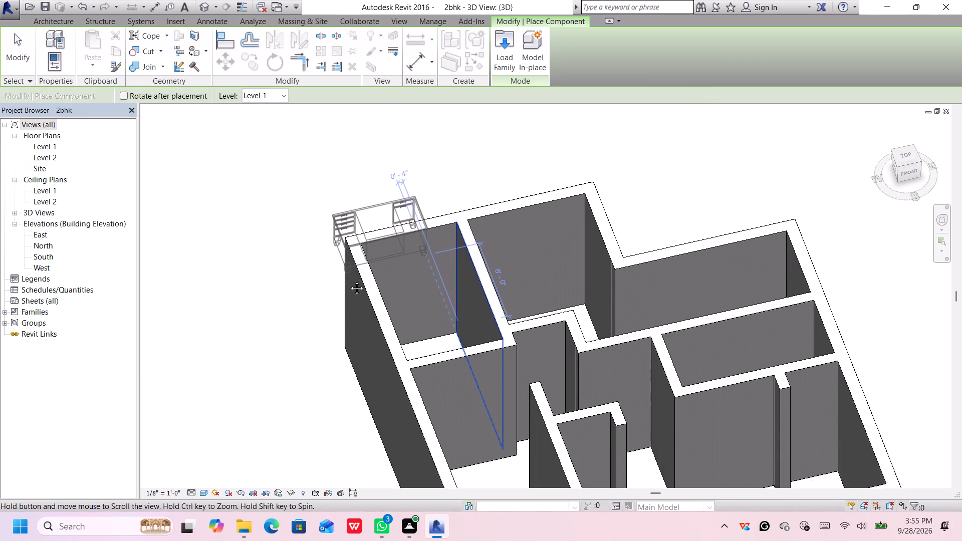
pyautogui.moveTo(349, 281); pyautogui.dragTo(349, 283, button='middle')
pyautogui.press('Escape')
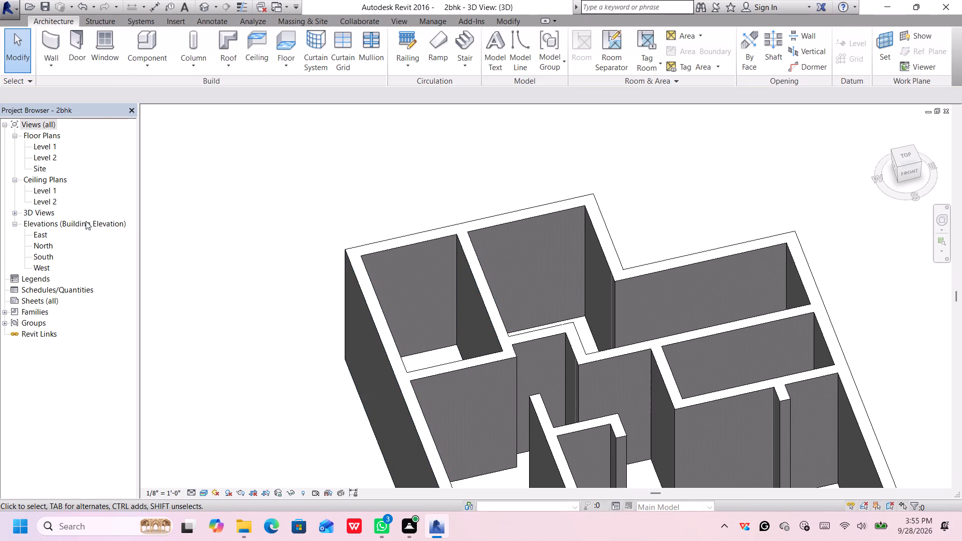
# Find the Rectangular Column family among the project's column families and check the type properties of its 18" x 18" type.
pyautogui.doubleClick(32, 310)
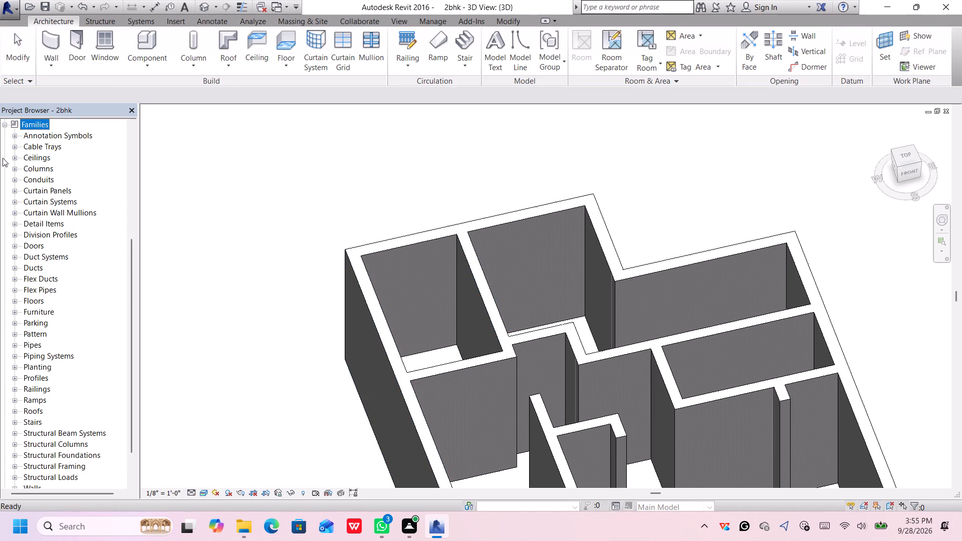
pyautogui.click(35, 172)
pyautogui.doubleClick(35, 168)
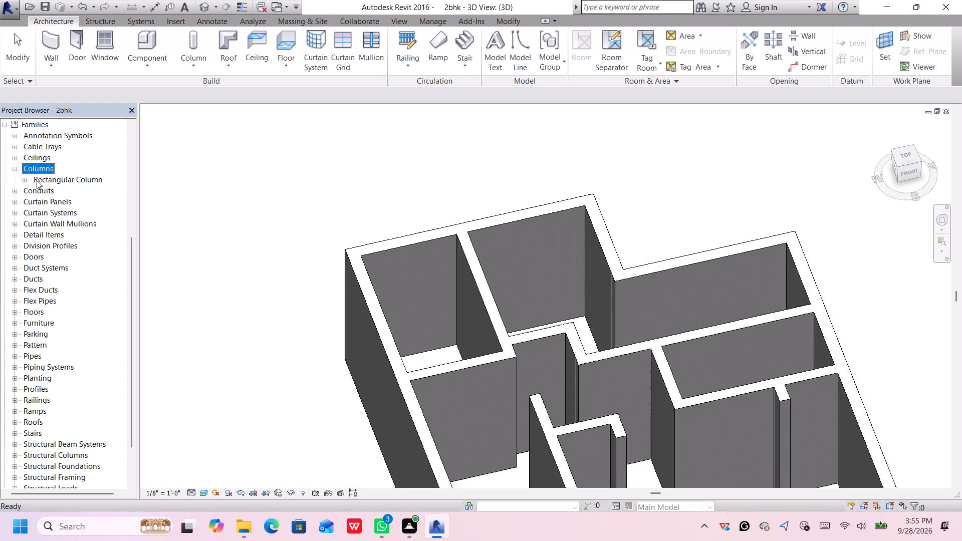
pyautogui.doubleClick(38, 178)
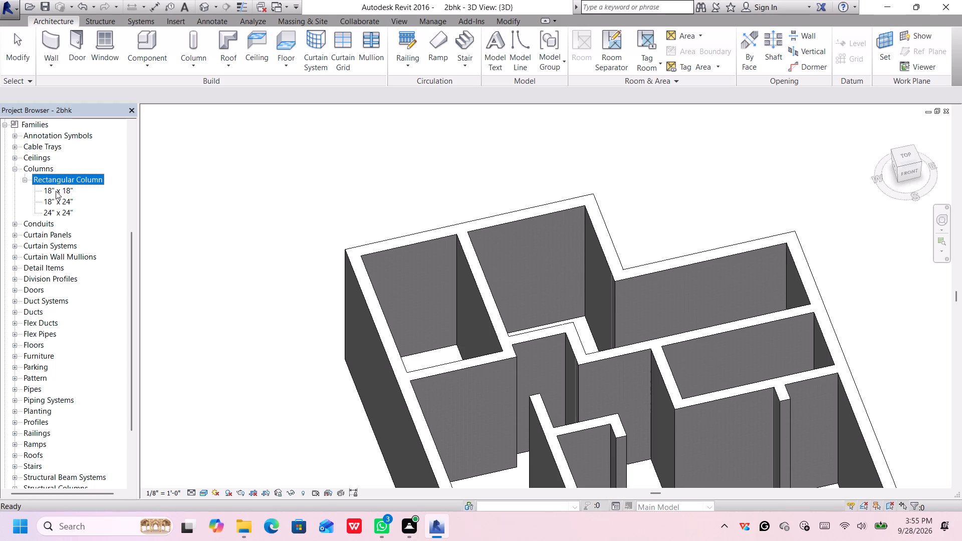
pyautogui.click(56, 191)
pyautogui.press('Return')
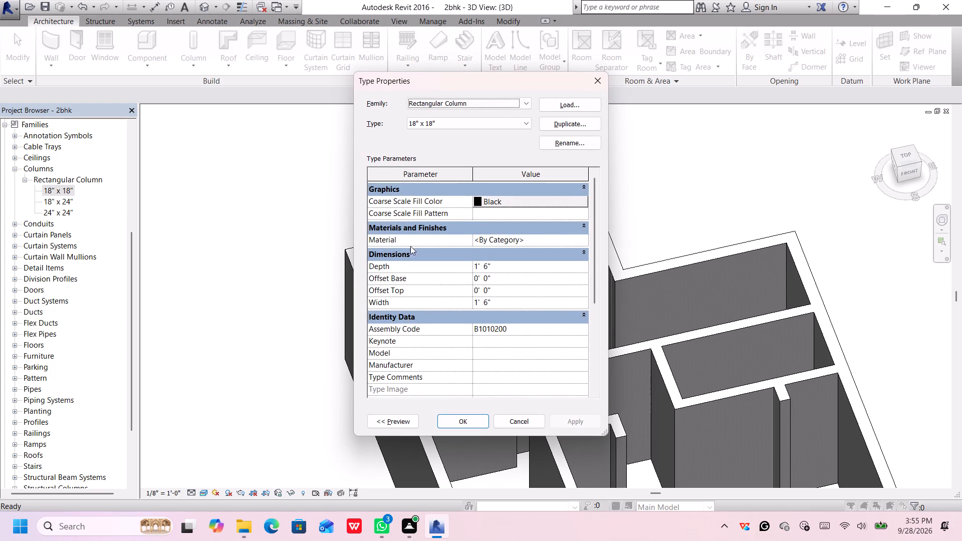
pyautogui.click(474, 421)
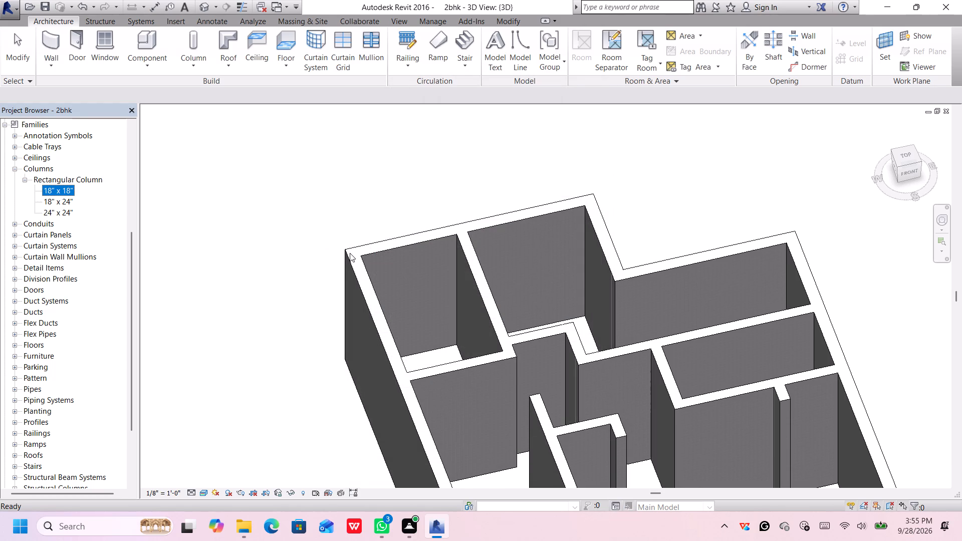
# Duplicate the 18" x 18" Rectangular Column type under the name 12" x 12".
pyautogui.click(61, 189)
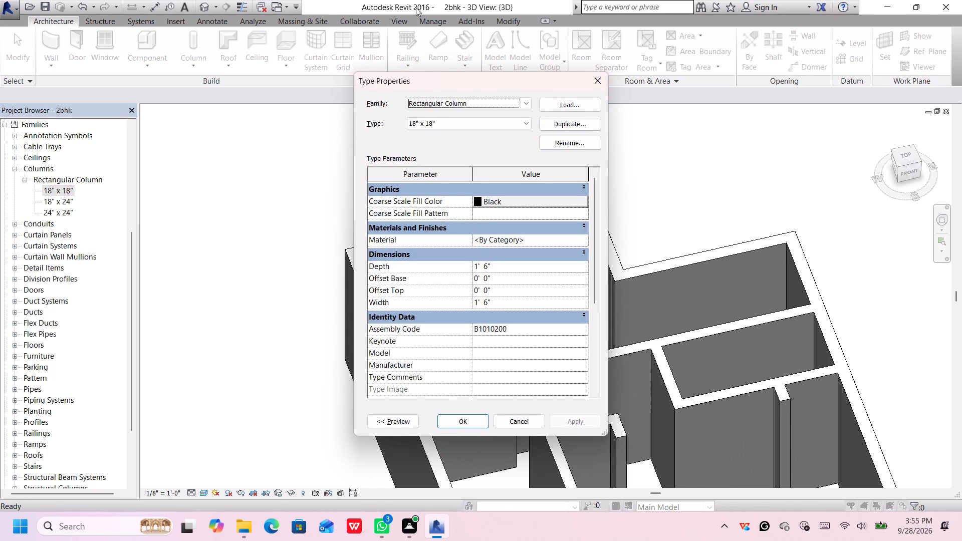
pyautogui.click(499, 126)
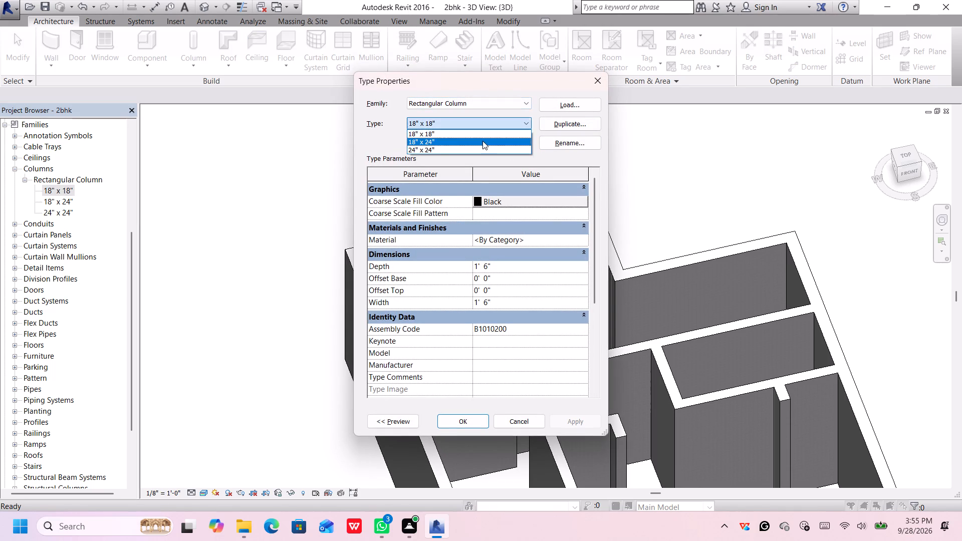
pyautogui.click(494, 119)
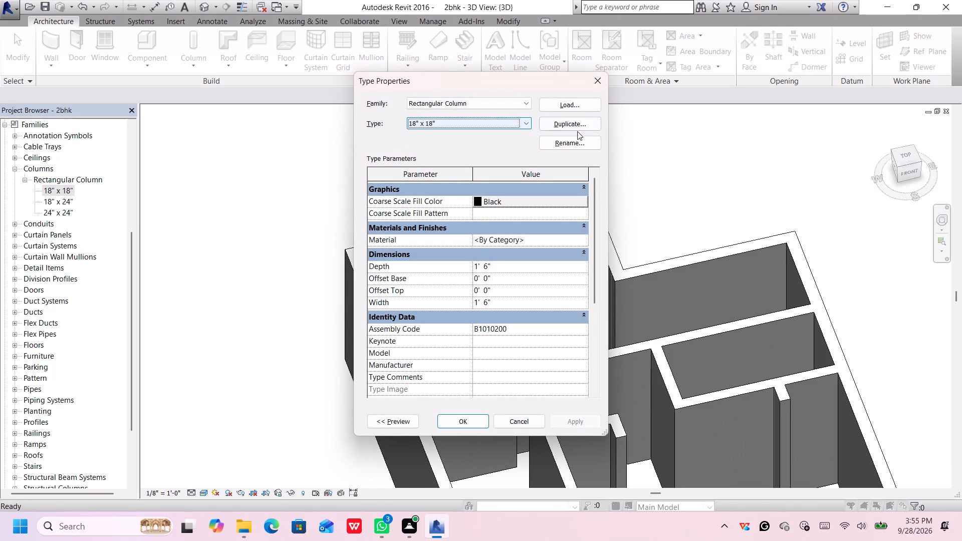
pyautogui.click(573, 121)
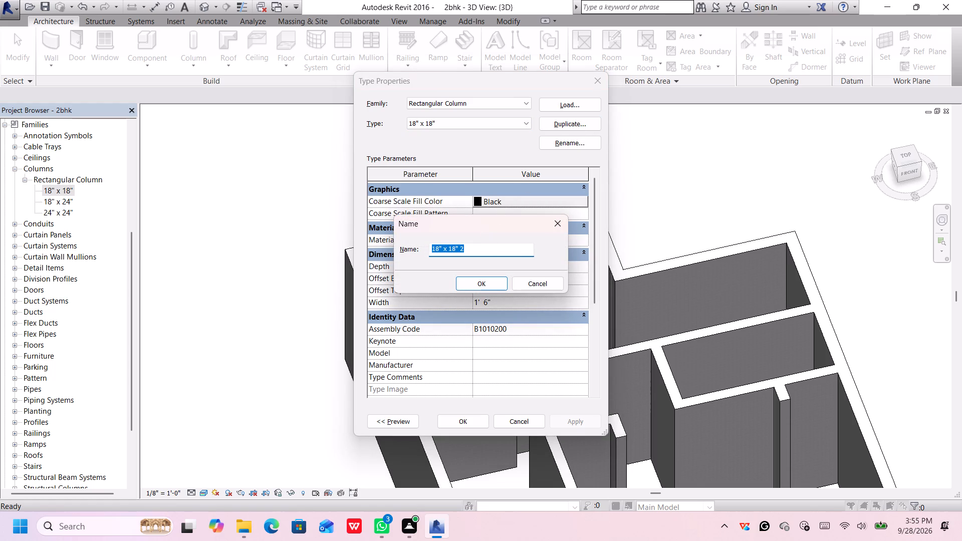
pyautogui.click(483, 248)
pyautogui.click(482, 248)
pyautogui.press('BackSpace')
pyautogui.click(438, 247)
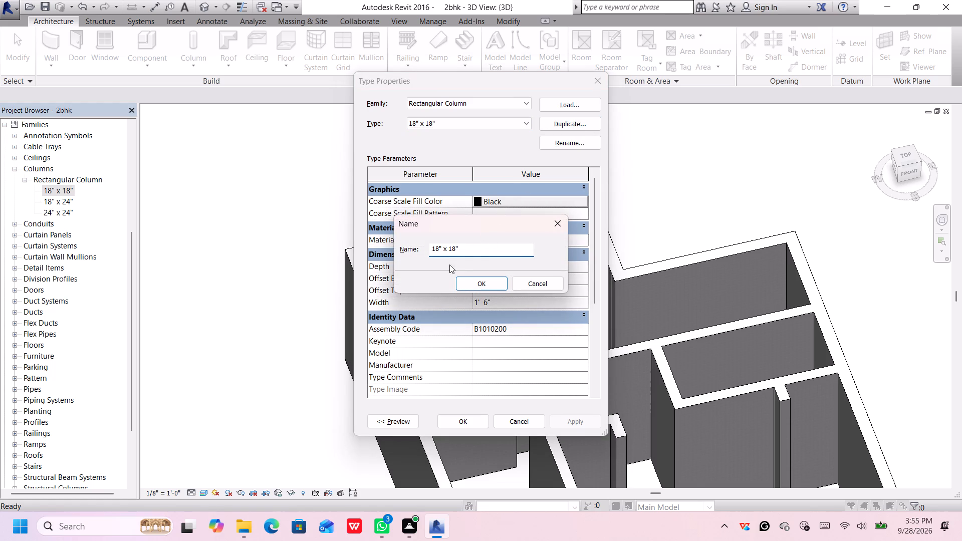
pyautogui.press('BackSpace')
pyautogui.press('BackSpace')
pyautogui.write('12')
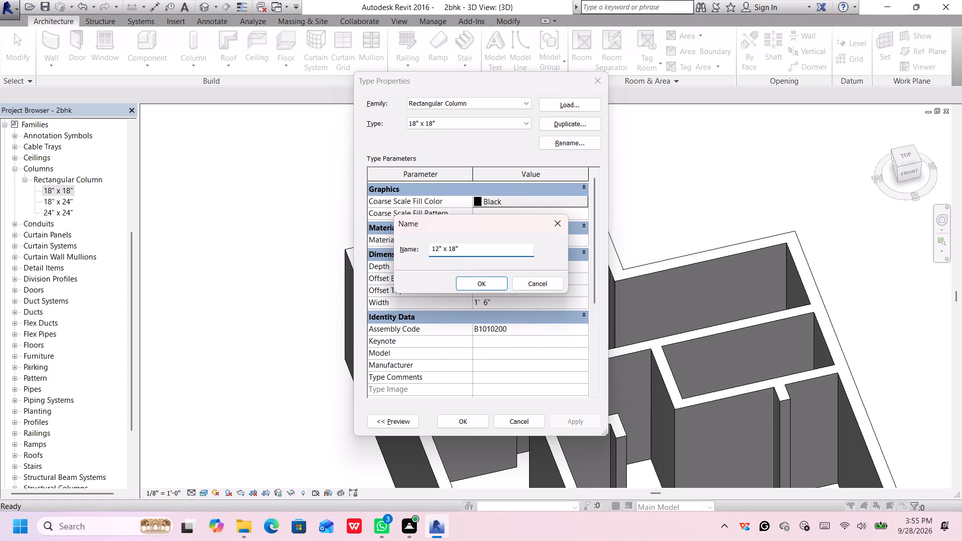
pyautogui.click(453, 251)
pyautogui.click(454, 250)
pyautogui.press('BackSpace')
pyautogui.press('BackSpace')
pyautogui.write('12')
pyautogui.click(473, 284)
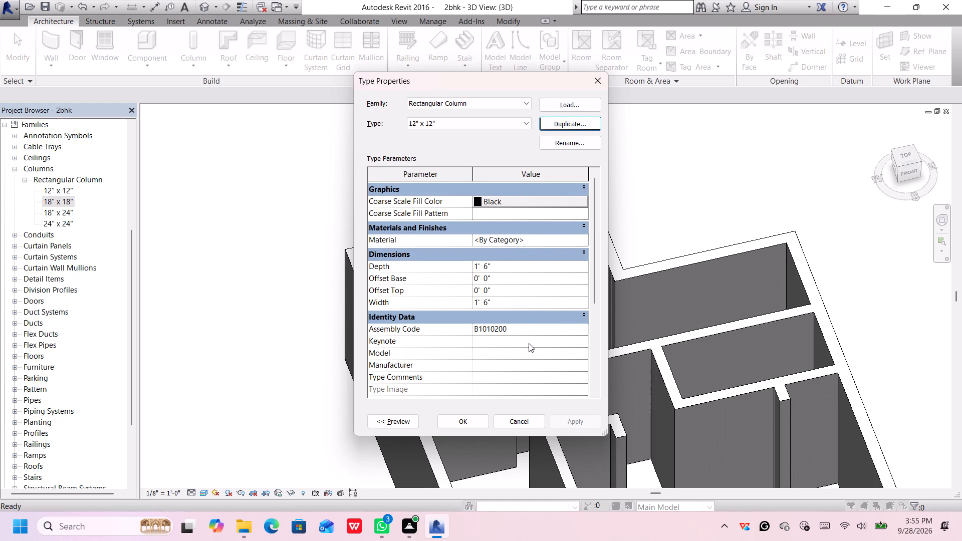
# Set the depth and width of the 12" x 12" Rectangular Column type to 1' 0" each and apply the type properties.
pyautogui.click(490, 266)
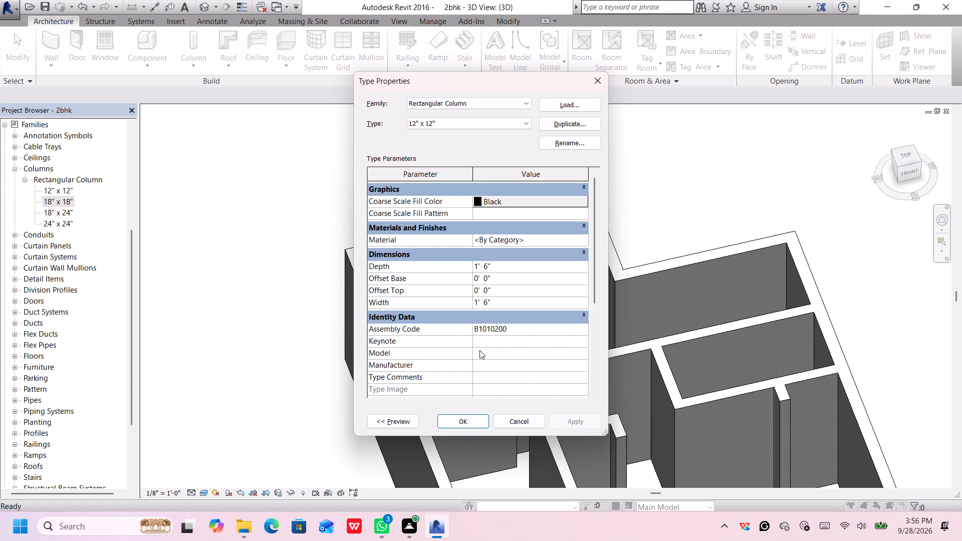
pyautogui.scroll(-5, 479, 350)
pyautogui.scroll(3, 478, 347)
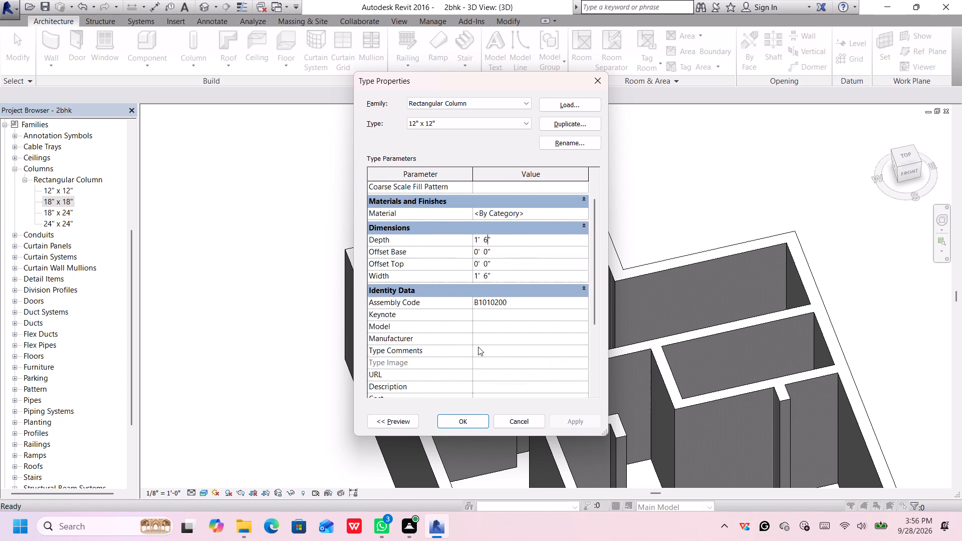
pyautogui.scroll(1, 478, 347)
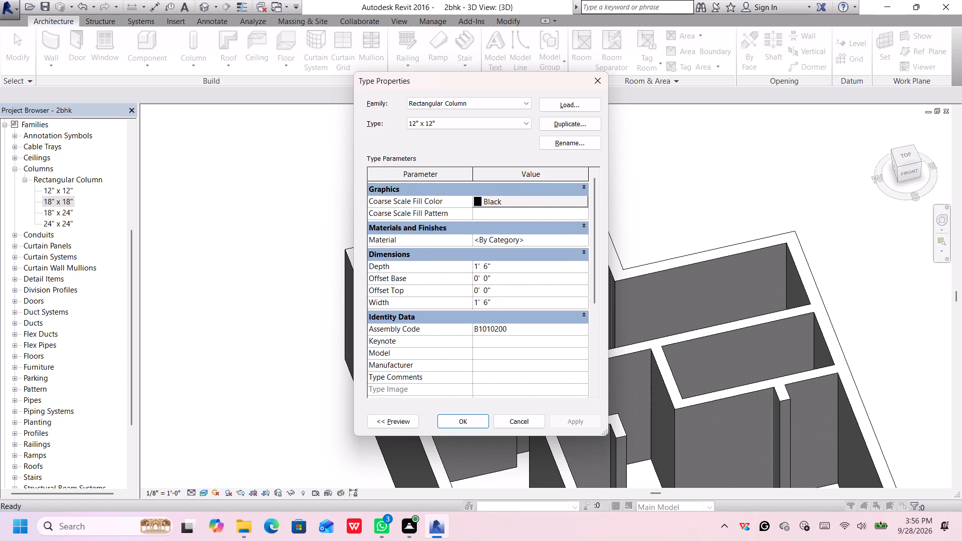
pyautogui.press('BackSpace')
pyautogui.press('0')
pyautogui.click(489, 303)
pyautogui.press('F17')
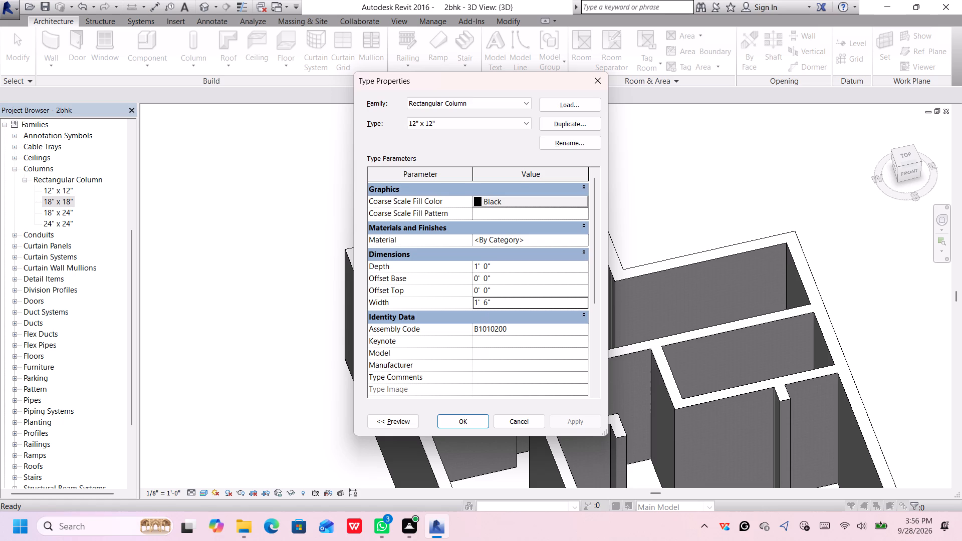
pyautogui.press('BackSpace')
pyautogui.press('0')
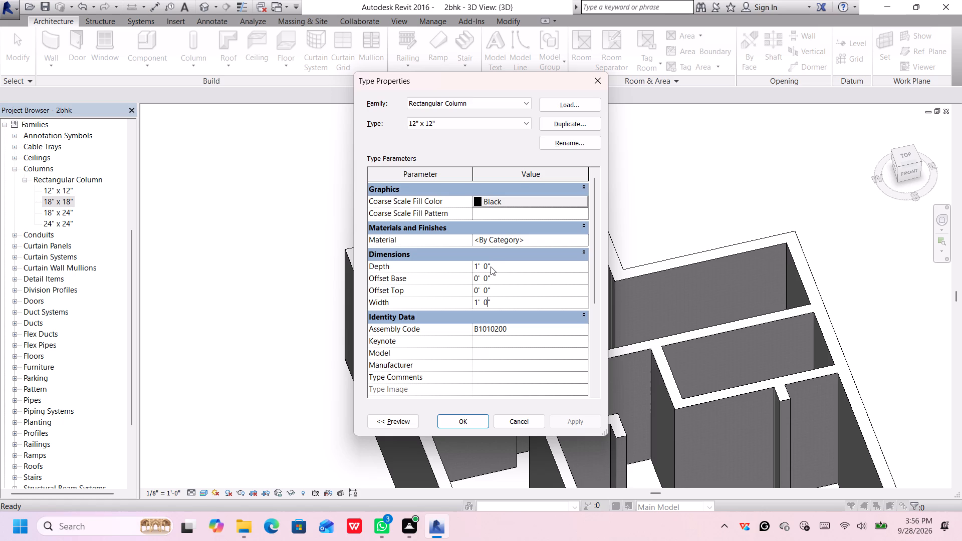
pyautogui.click(460, 427)
# From the 12" x 12" column's type properties, load the Chamfered Column family from the US Imperial Columns folder.
pyautogui.scroll(-1, 468, 392)
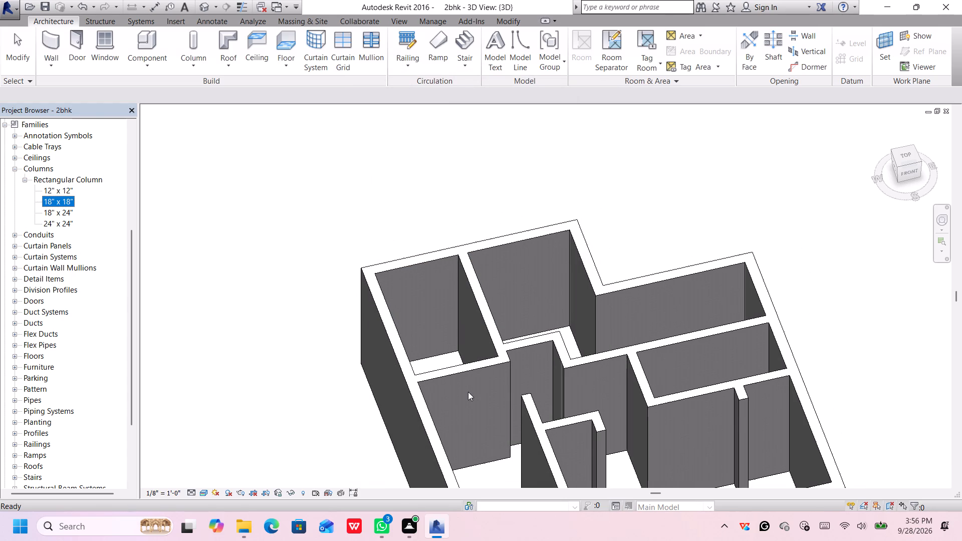
pyautogui.click(60, 189)
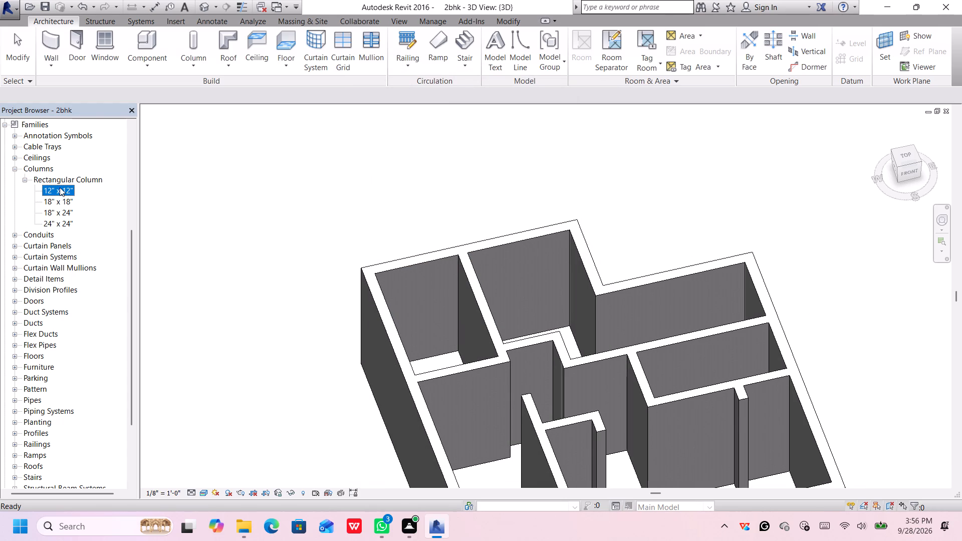
pyautogui.press('Return')
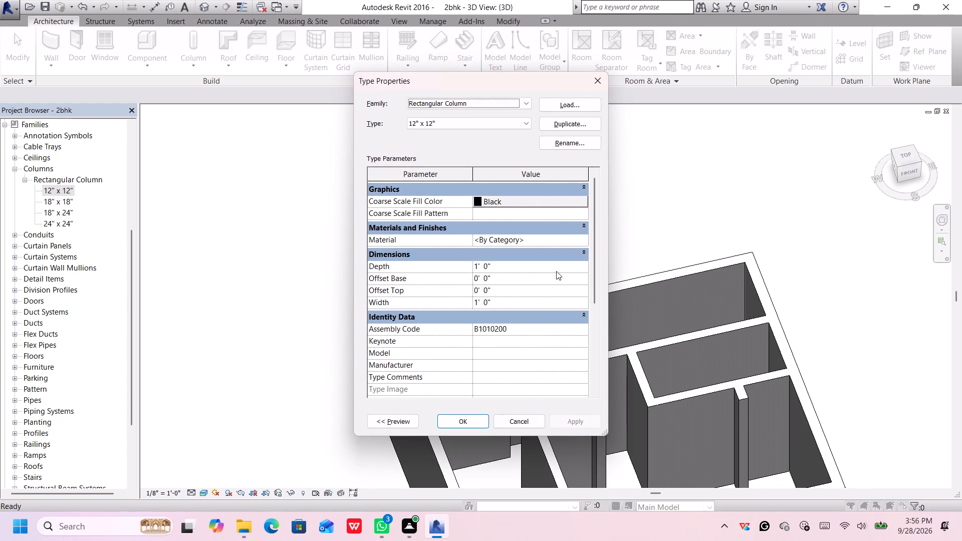
pyautogui.click(577, 103)
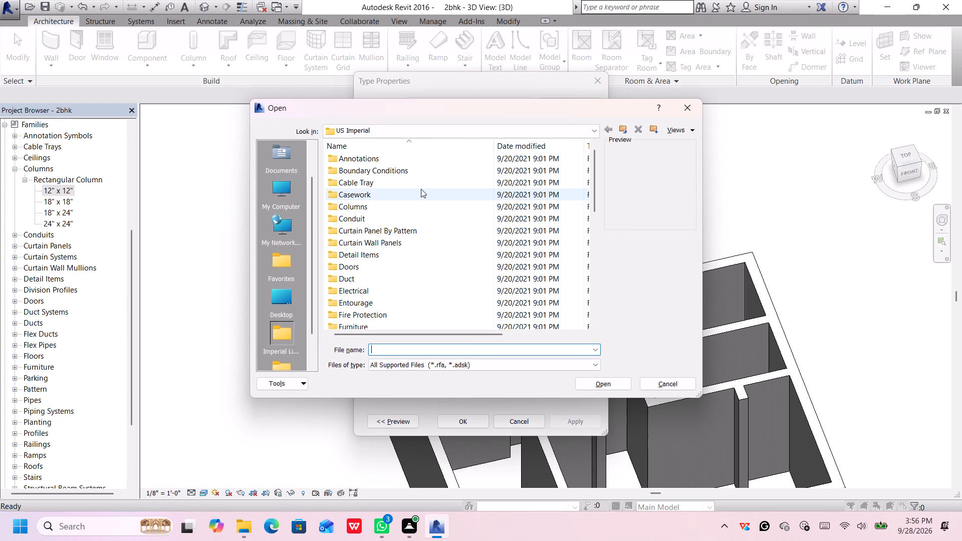
pyautogui.doubleClick(414, 203)
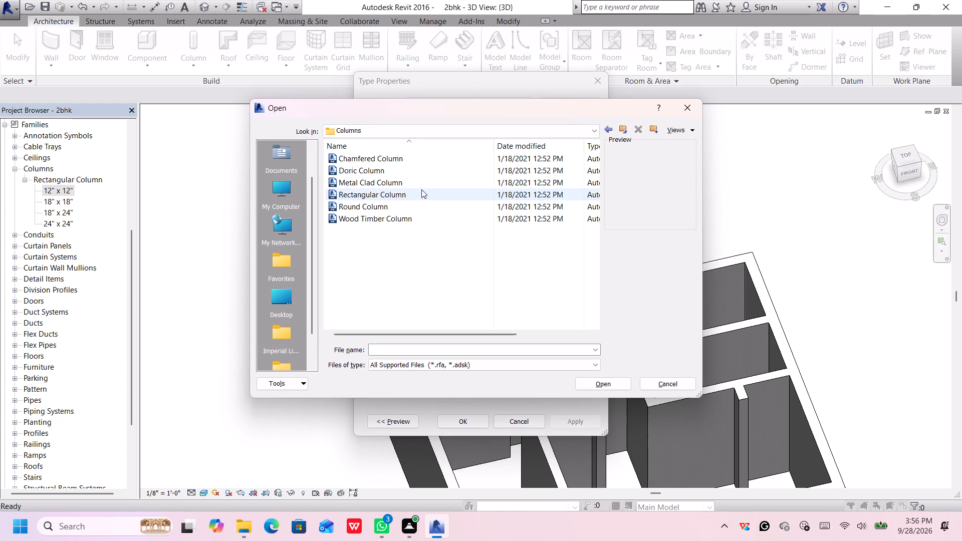
pyautogui.click(443, 160)
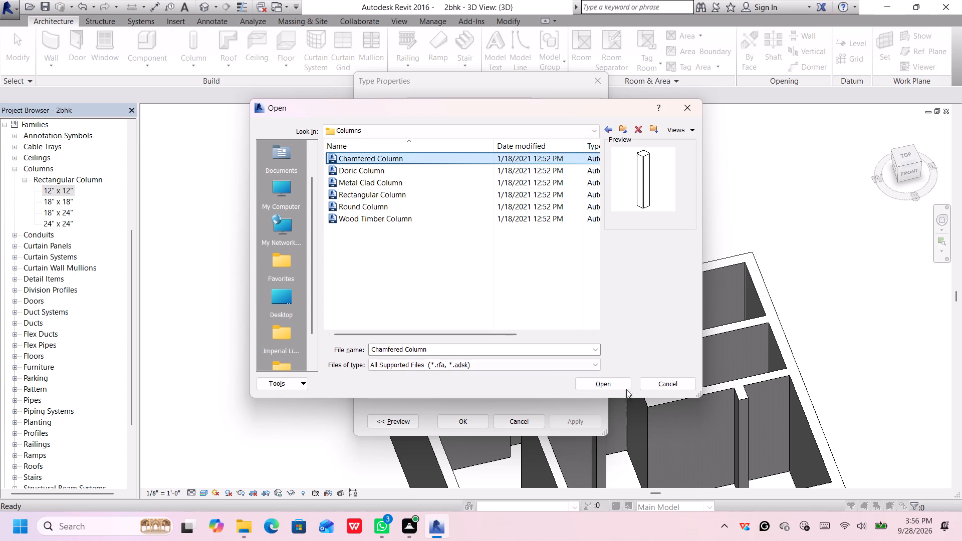
pyautogui.click(617, 381)
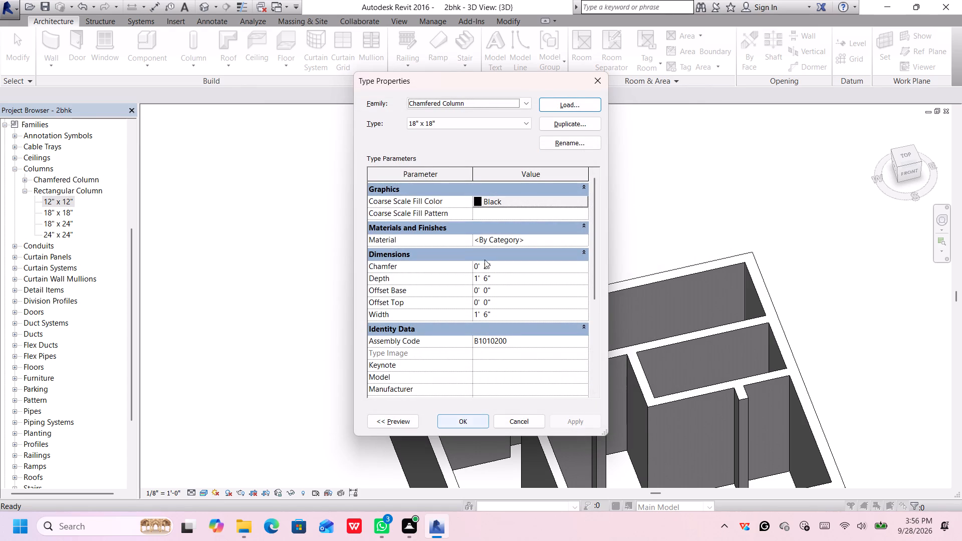
# Check the types available in the Chamfered Column family, keep 18" x 18" and accept the type properties.
pyautogui.click(433, 124)
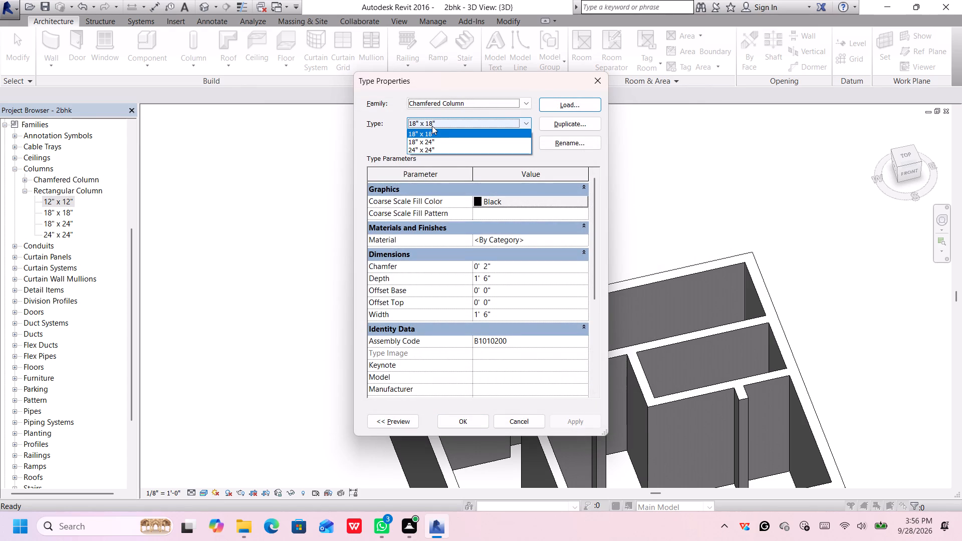
pyautogui.click(431, 124)
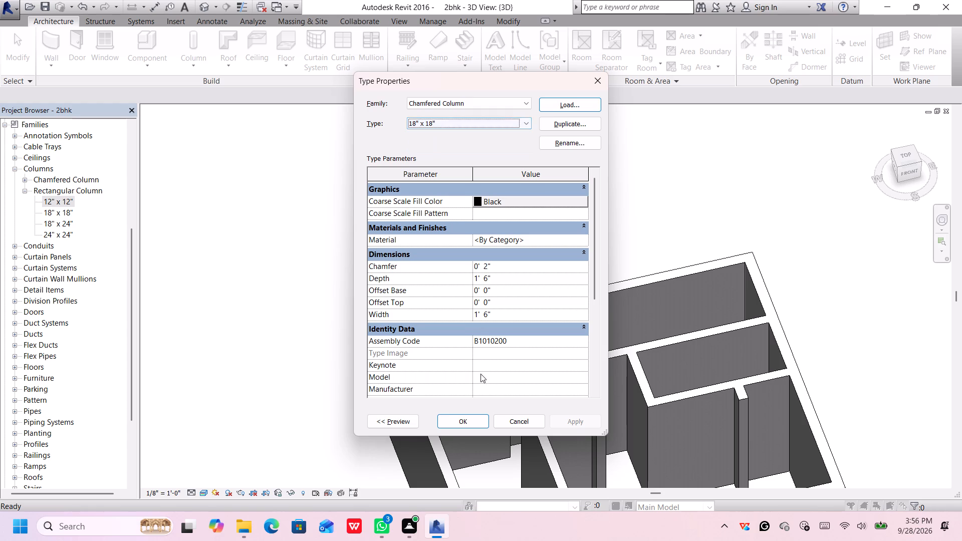
pyautogui.click(468, 423)
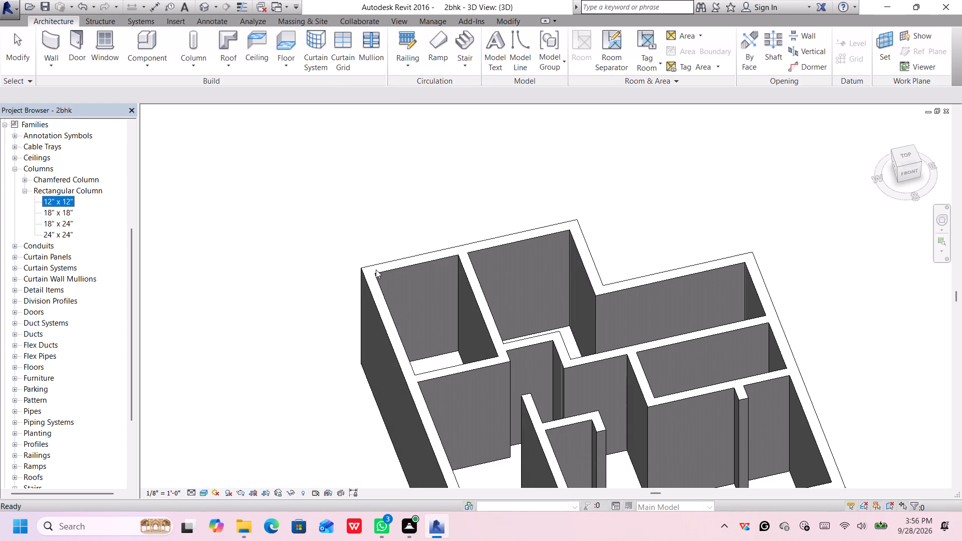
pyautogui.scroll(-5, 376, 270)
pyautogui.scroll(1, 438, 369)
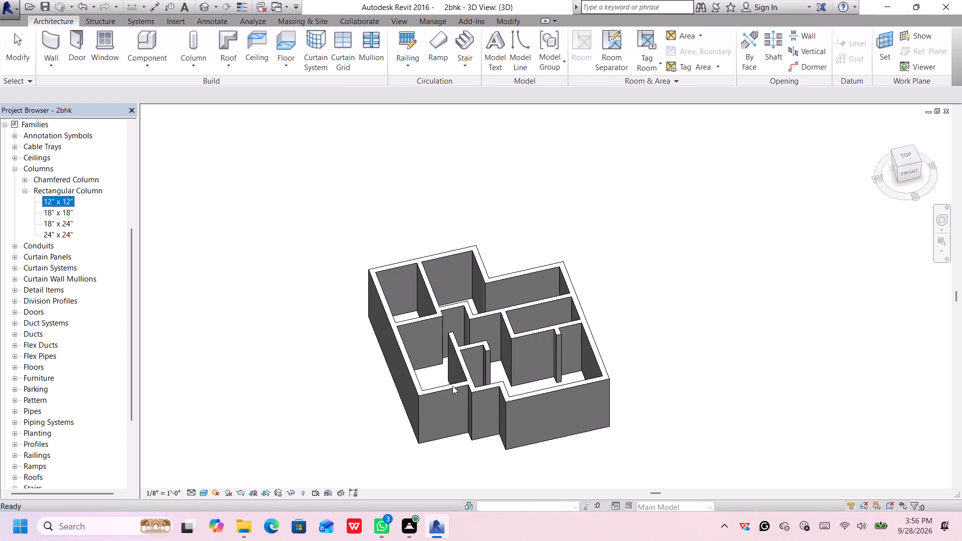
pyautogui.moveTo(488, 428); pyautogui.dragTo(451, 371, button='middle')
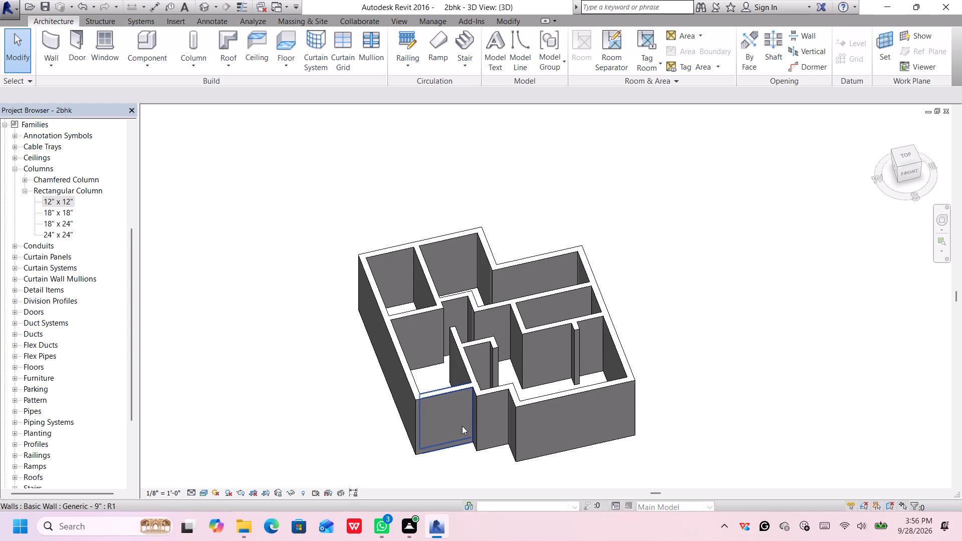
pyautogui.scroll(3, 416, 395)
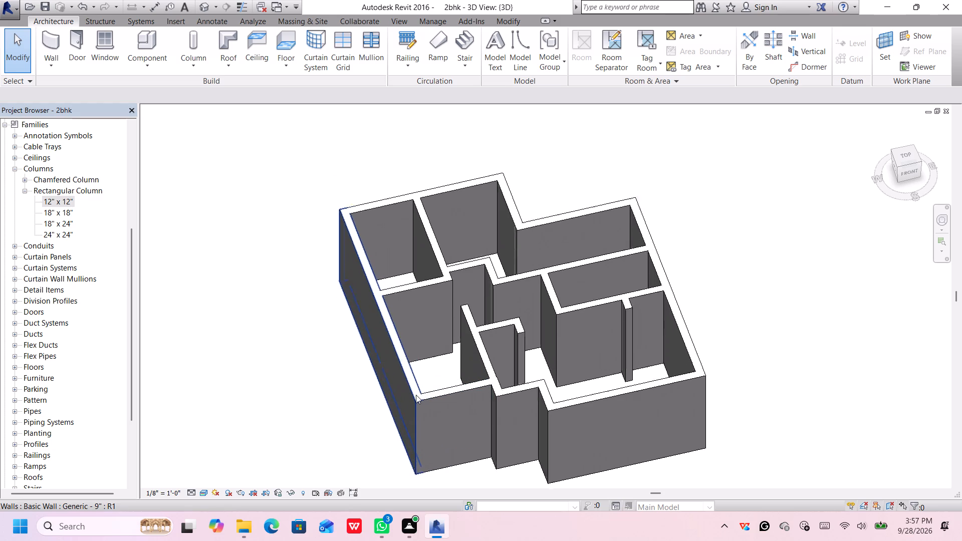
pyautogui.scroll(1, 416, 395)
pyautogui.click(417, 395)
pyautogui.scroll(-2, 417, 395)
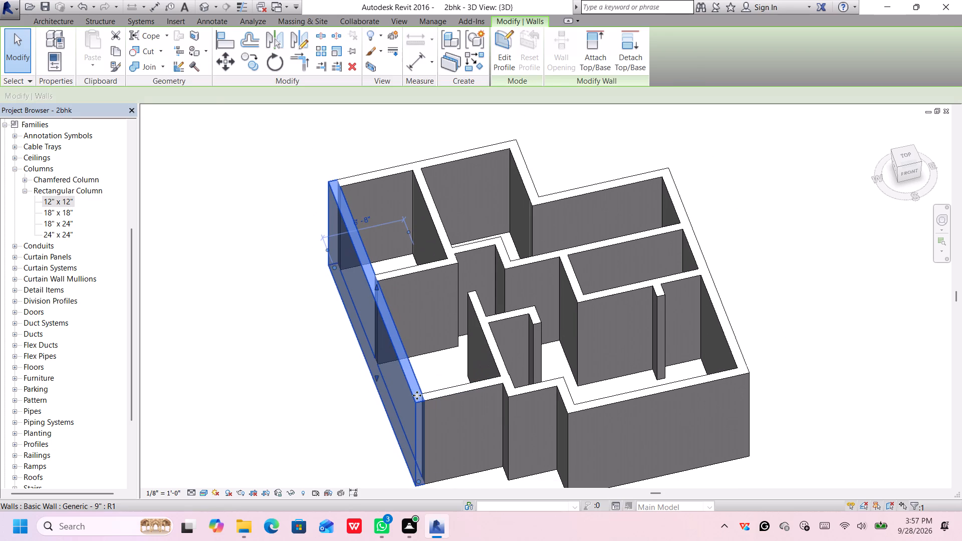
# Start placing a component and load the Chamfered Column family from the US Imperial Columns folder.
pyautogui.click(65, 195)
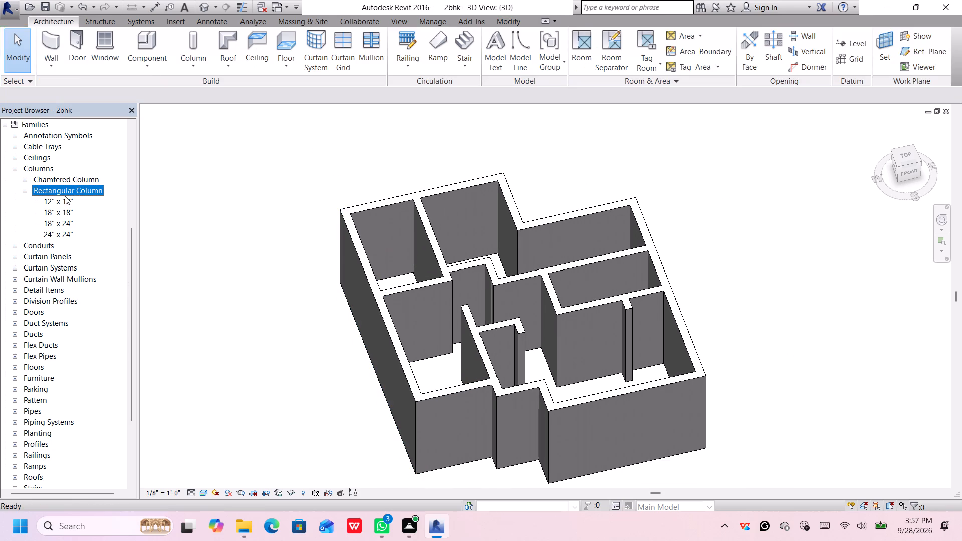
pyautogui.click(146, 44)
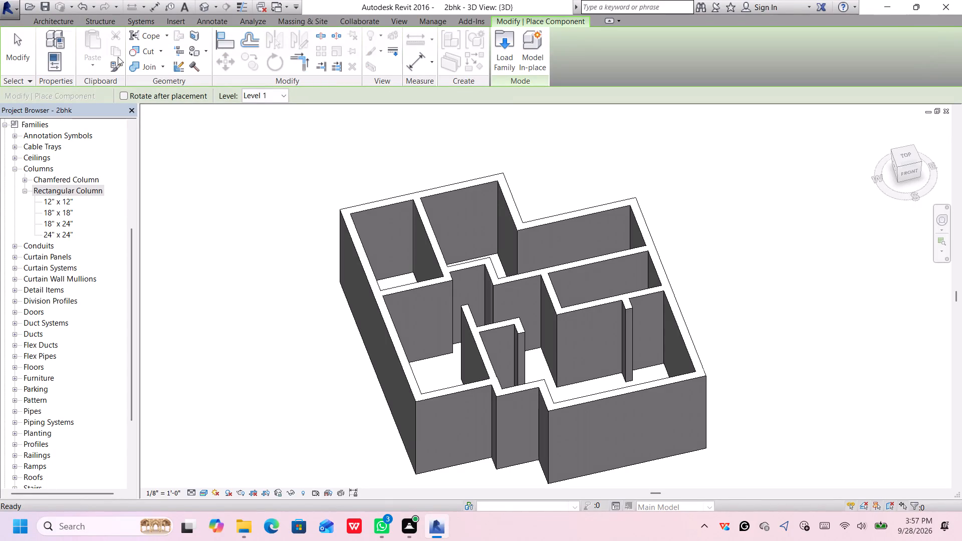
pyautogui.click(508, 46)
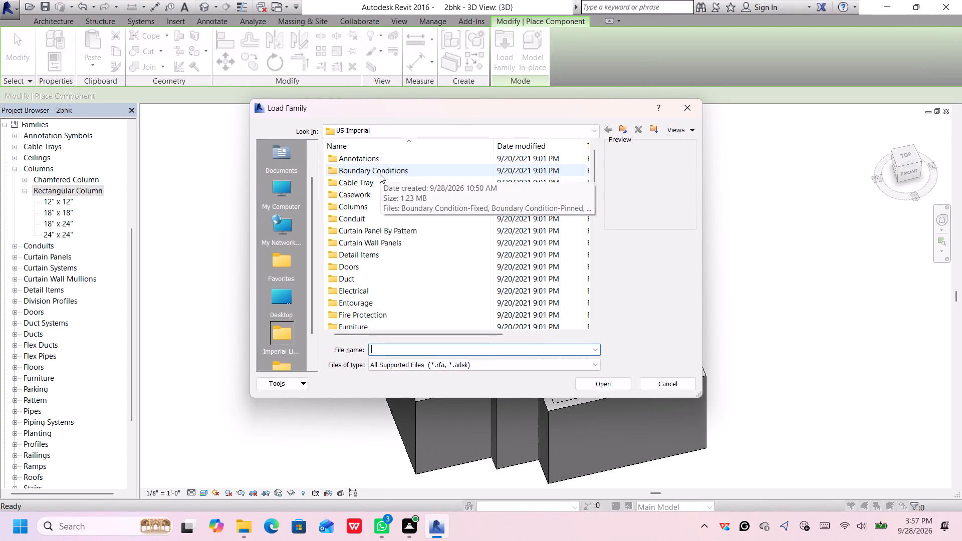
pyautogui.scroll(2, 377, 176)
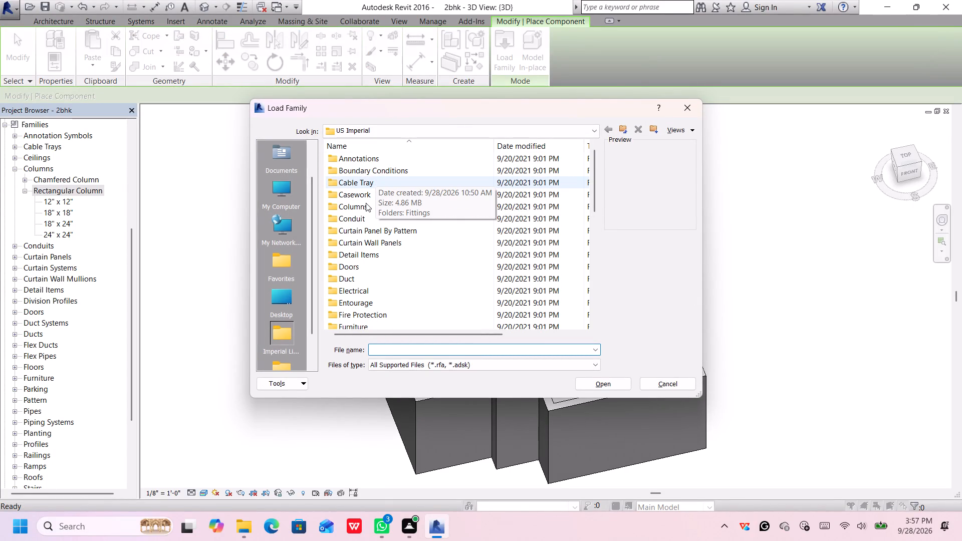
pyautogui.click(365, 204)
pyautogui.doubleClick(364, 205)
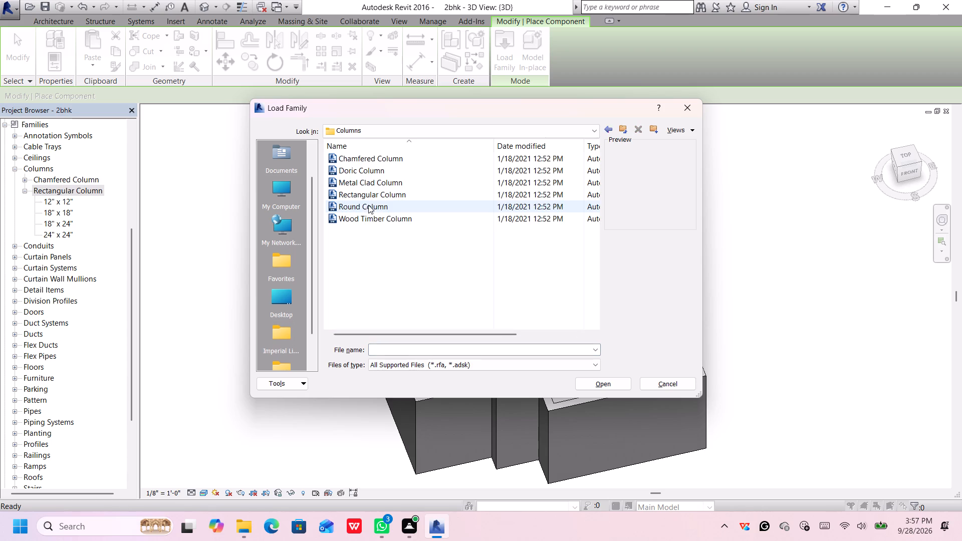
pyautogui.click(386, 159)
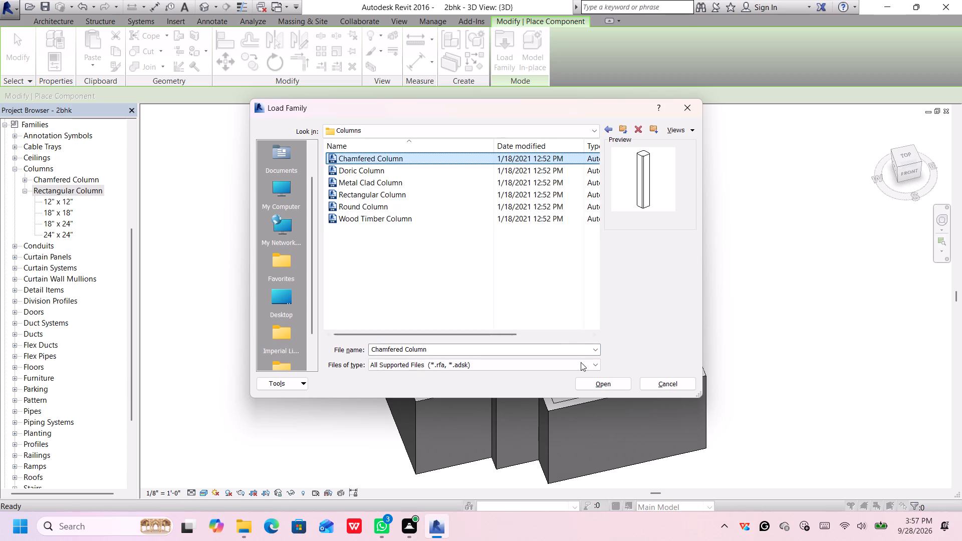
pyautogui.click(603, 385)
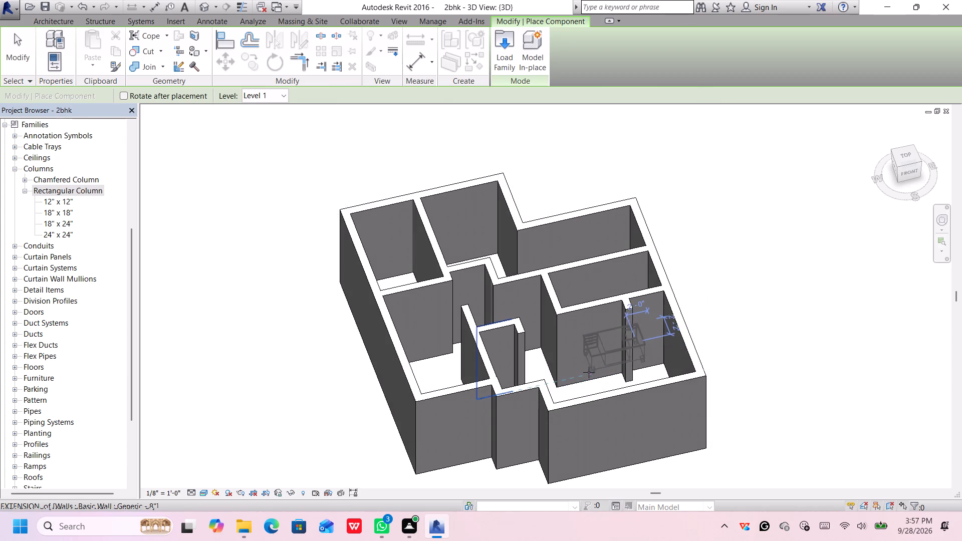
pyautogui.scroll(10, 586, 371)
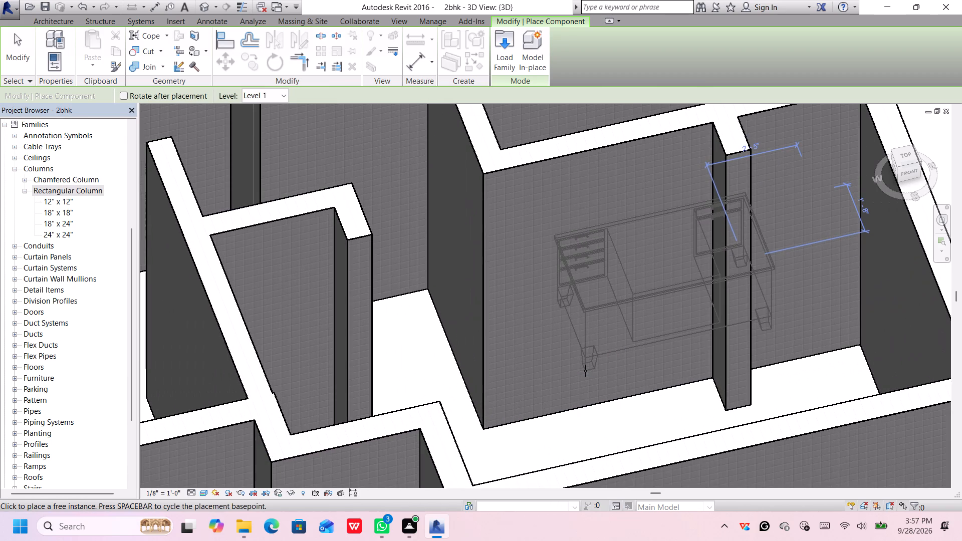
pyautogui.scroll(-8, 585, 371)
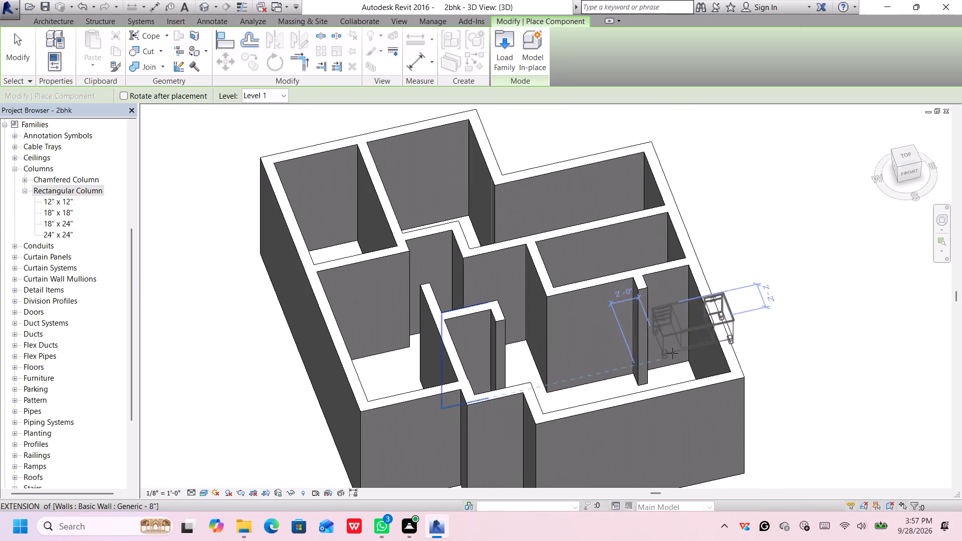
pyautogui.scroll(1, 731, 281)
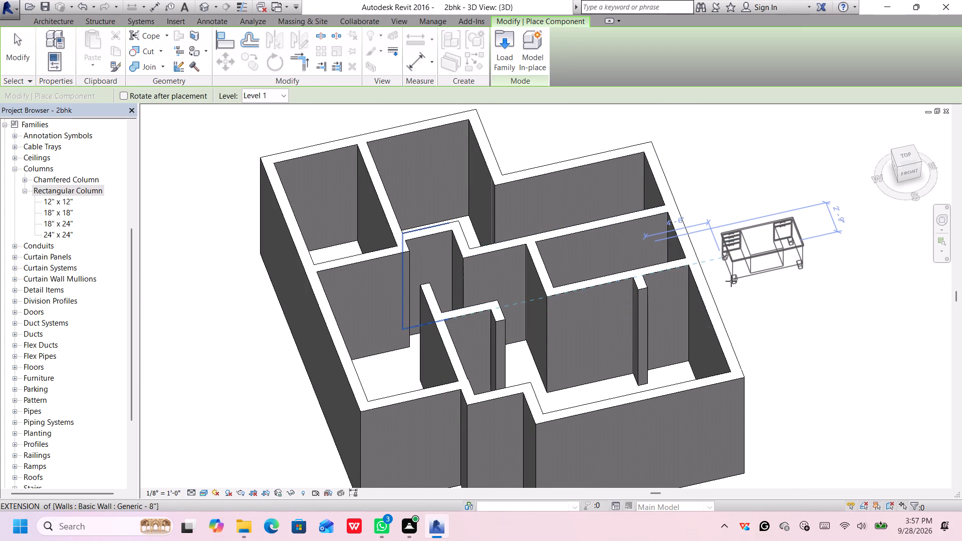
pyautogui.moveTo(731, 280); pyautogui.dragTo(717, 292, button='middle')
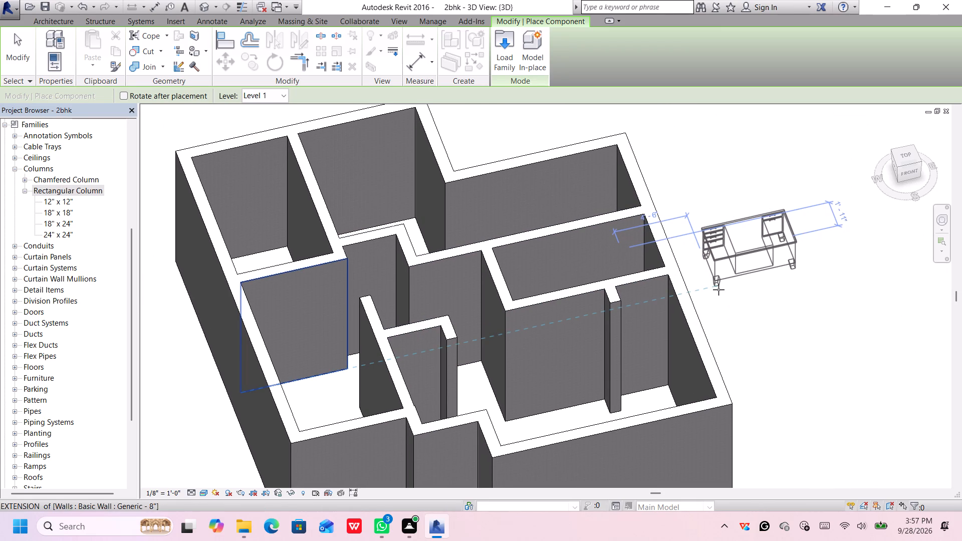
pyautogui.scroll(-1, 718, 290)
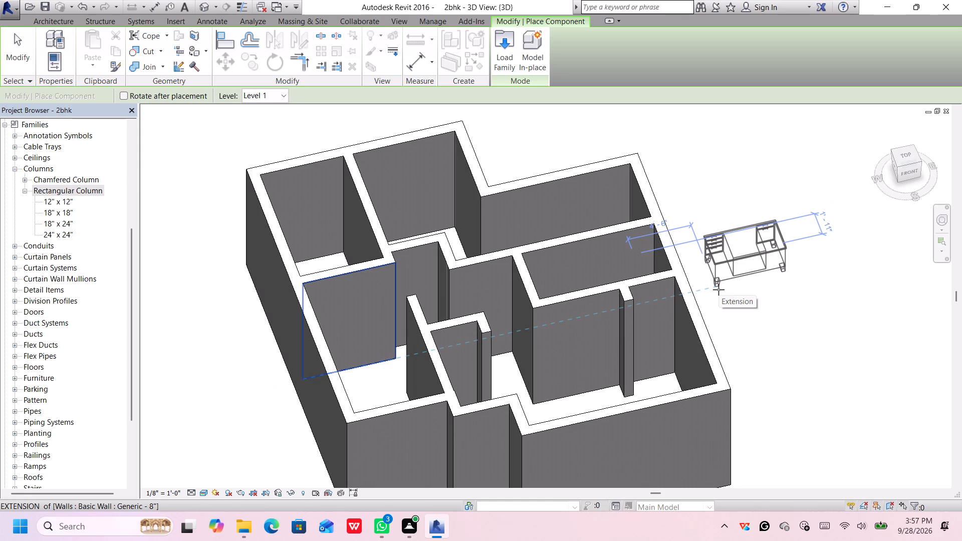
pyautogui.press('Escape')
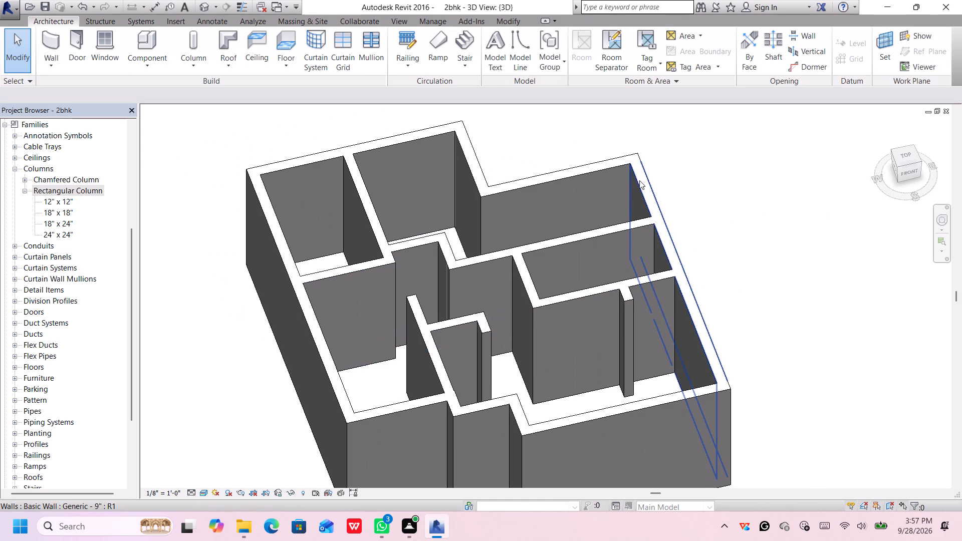
# Review the type properties of the 12" x 12" Rectangular Column type and close them.
pyautogui.click(643, 175)
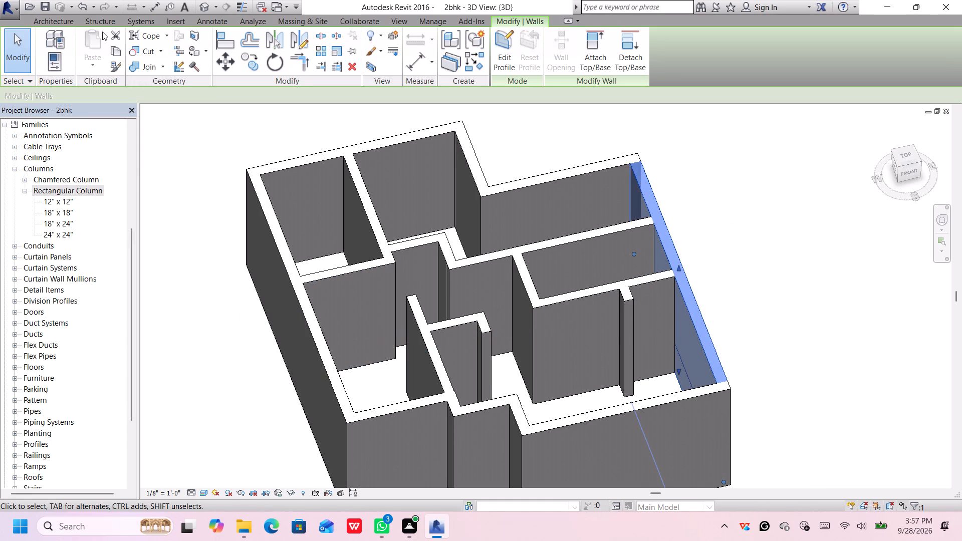
pyautogui.click(54, 200)
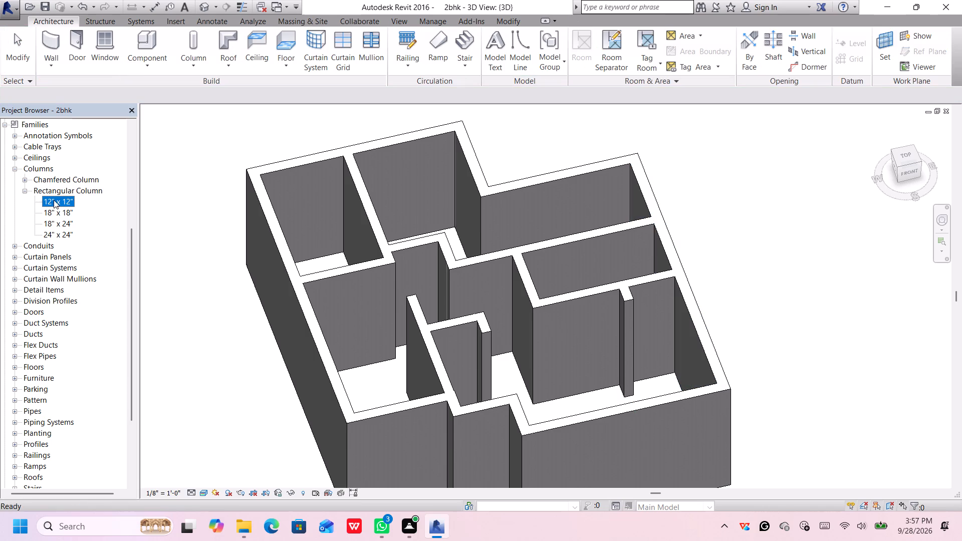
pyautogui.click(54, 200)
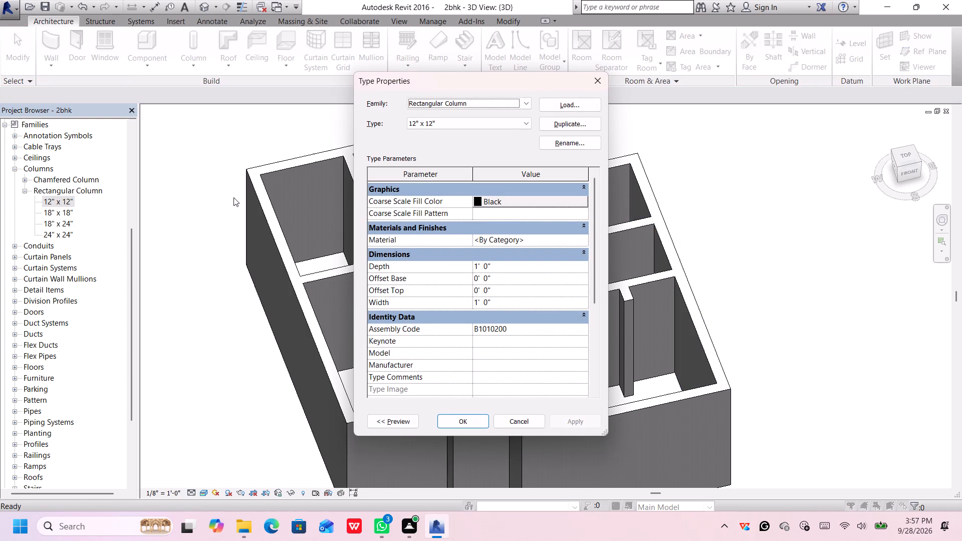
pyautogui.click(463, 418)
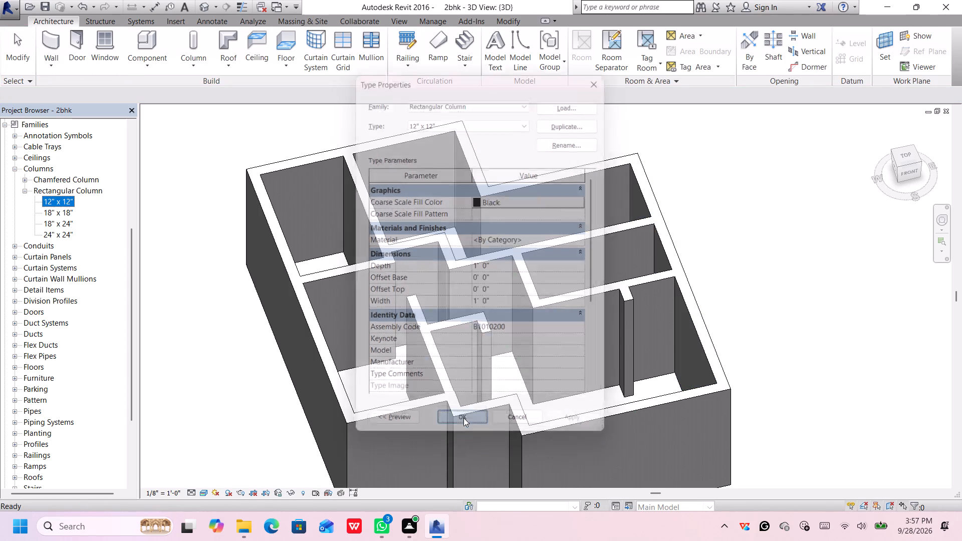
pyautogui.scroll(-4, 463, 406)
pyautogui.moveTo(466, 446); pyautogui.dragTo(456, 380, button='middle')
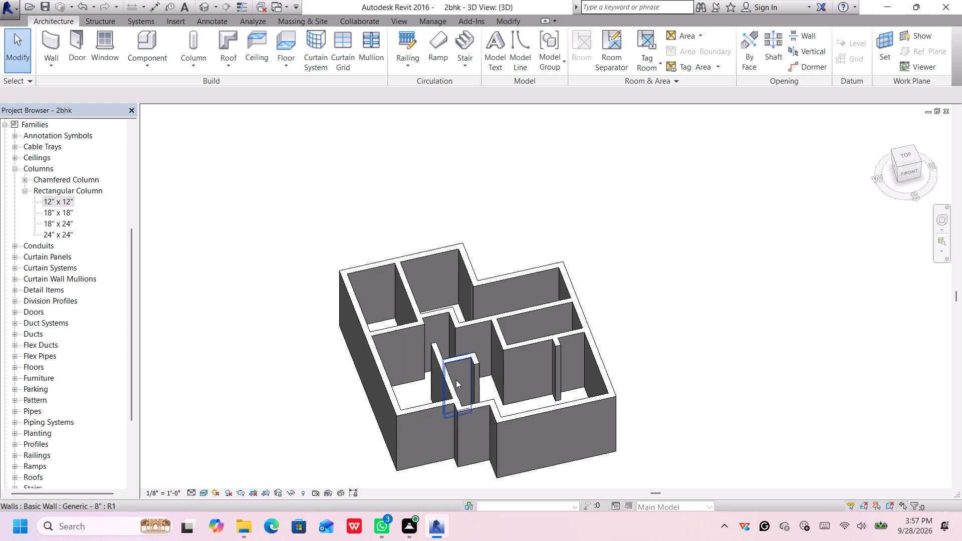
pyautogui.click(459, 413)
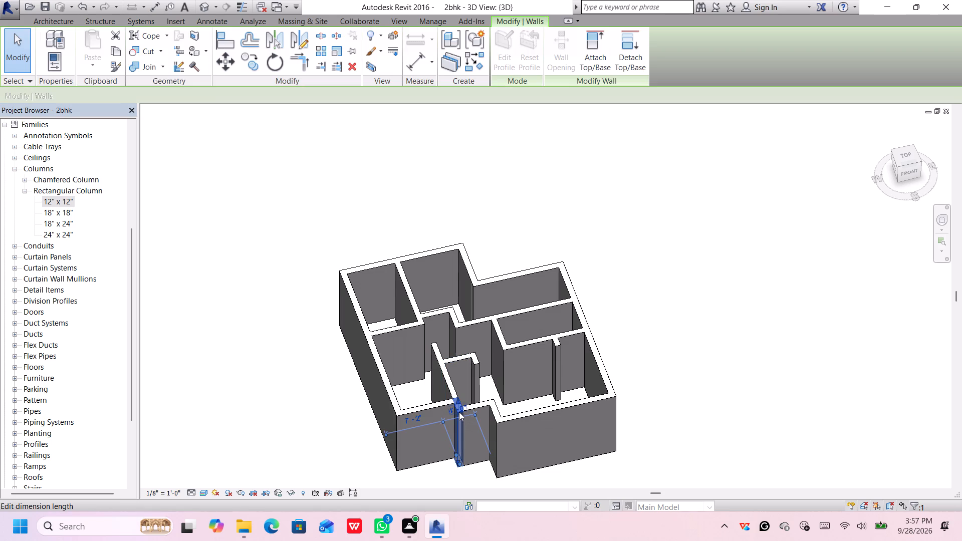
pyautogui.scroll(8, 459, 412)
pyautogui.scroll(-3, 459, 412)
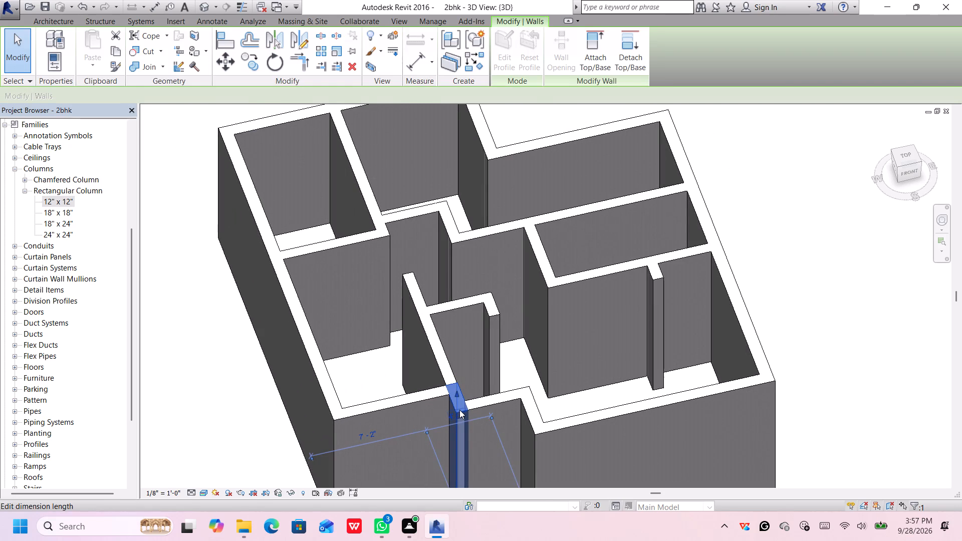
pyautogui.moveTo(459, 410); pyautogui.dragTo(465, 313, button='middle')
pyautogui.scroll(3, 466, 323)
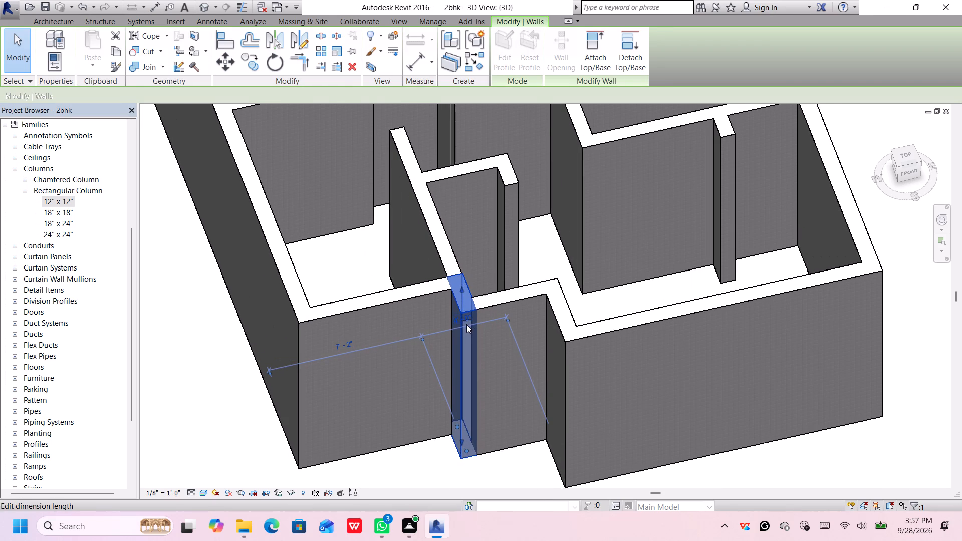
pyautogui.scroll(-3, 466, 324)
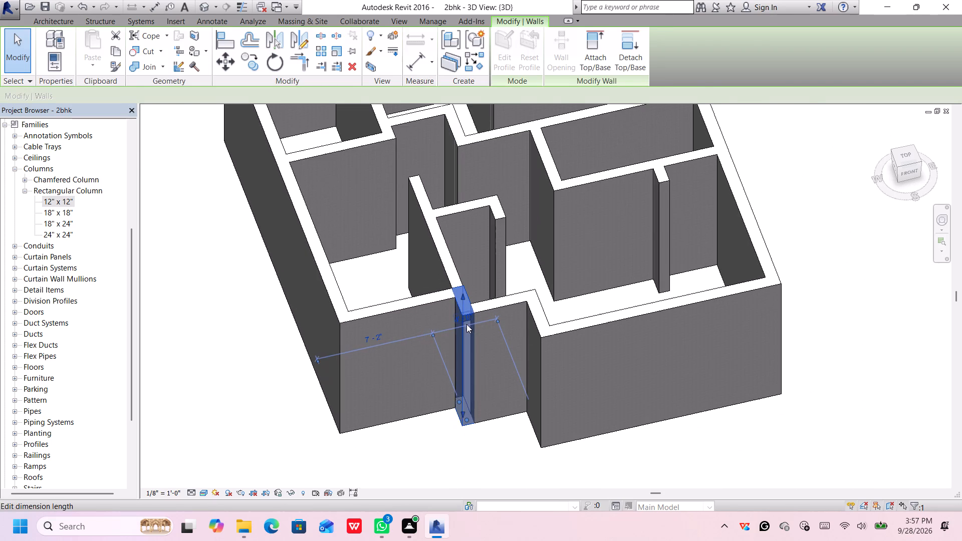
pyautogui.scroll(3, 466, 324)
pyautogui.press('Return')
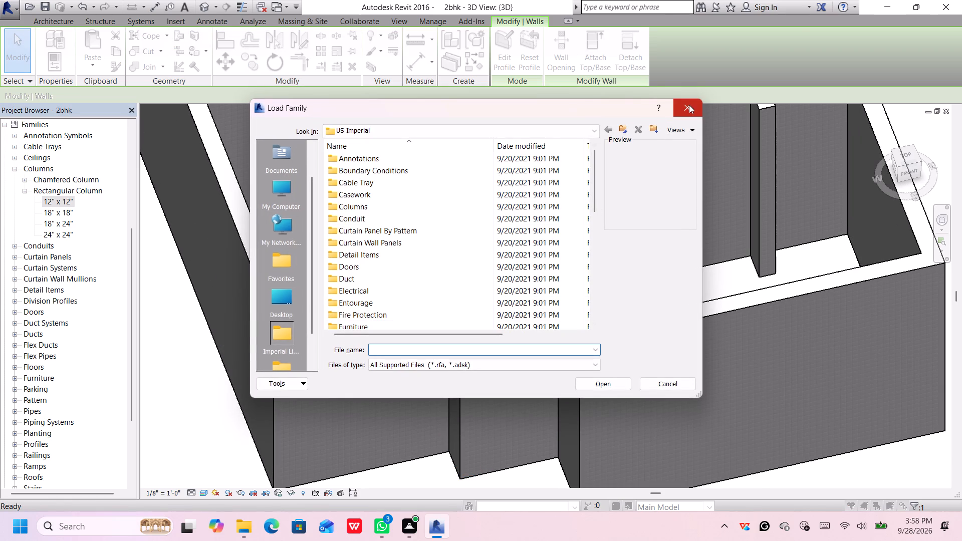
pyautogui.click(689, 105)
# Set the Coarse Scale Fill Color of the 12" x 12" Rectangular Column type to grey RGB 105-105-105.
pyautogui.click(469, 332)
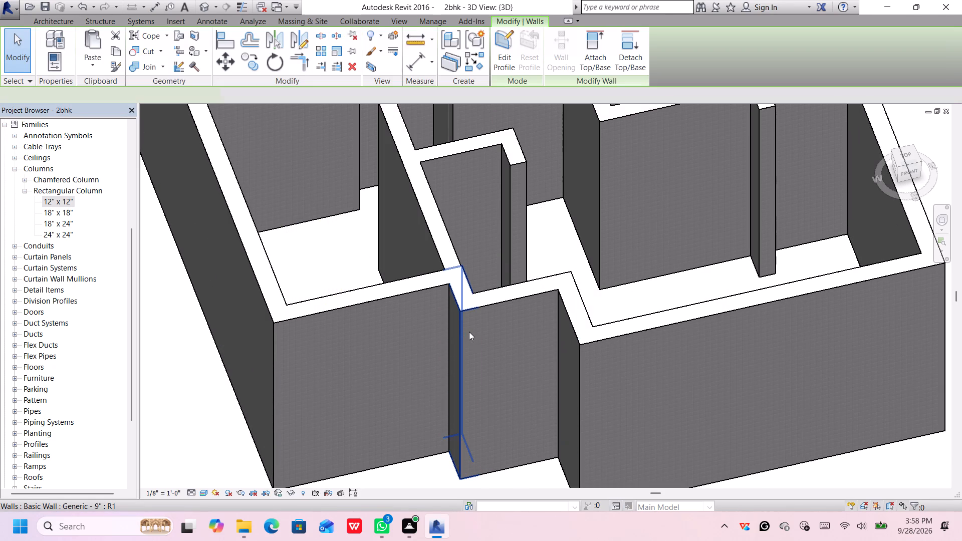
pyautogui.click(55, 198)
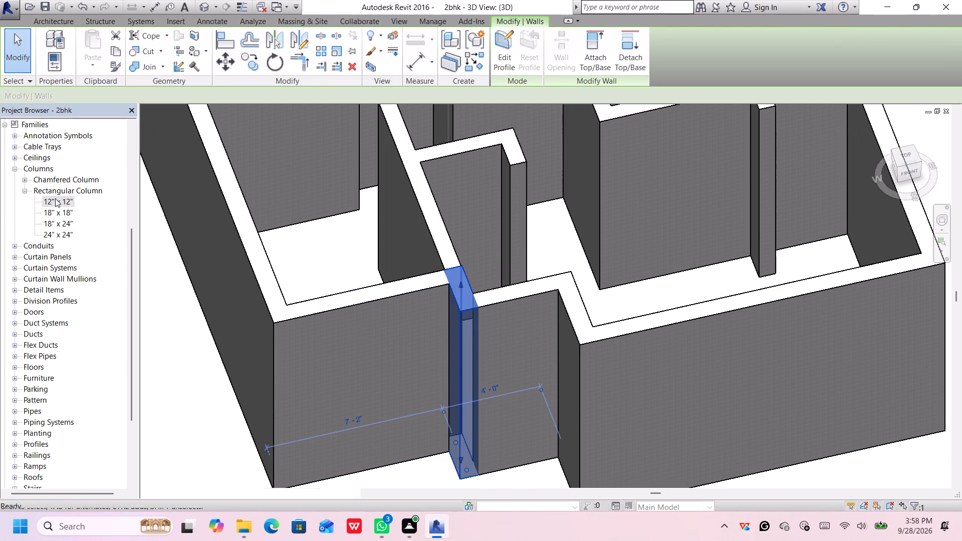
pyautogui.doubleClick(55, 198)
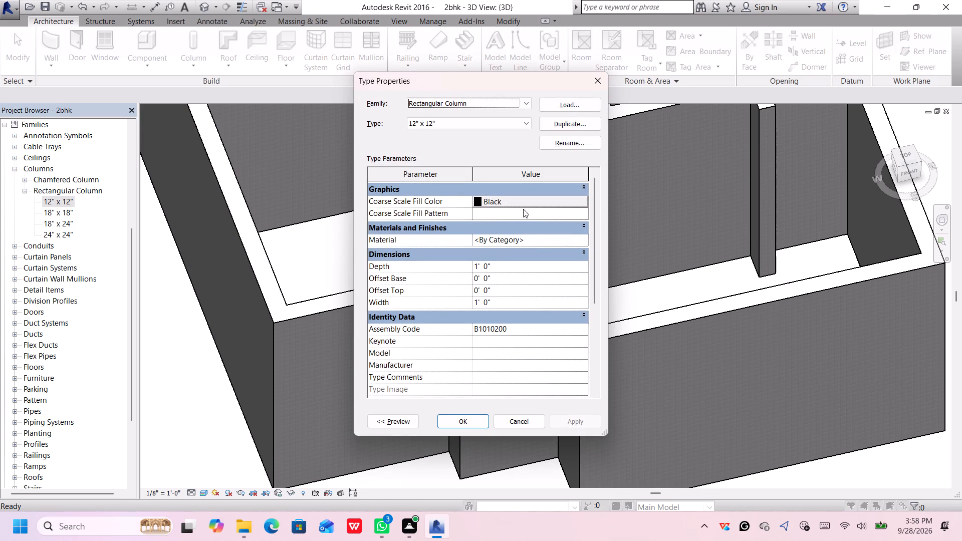
pyautogui.scroll(-3, 515, 234)
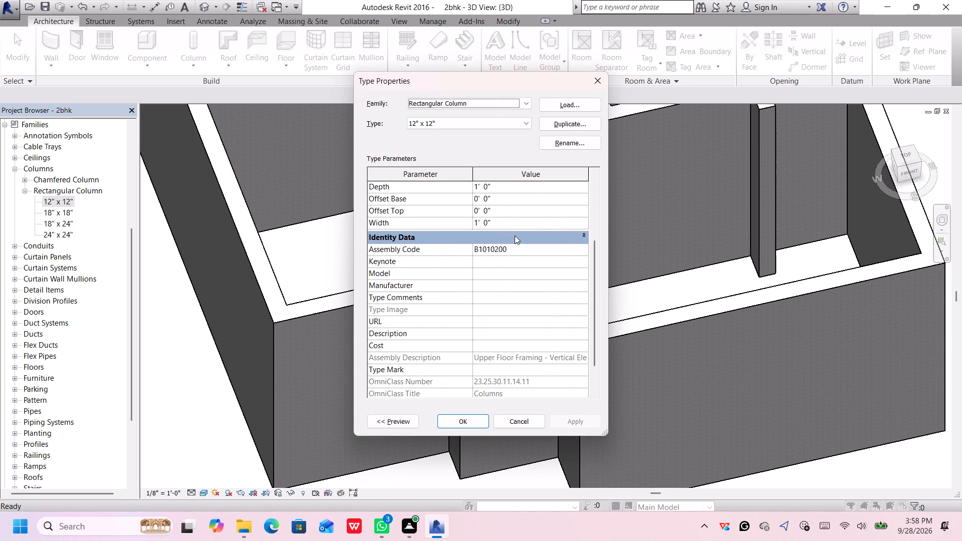
pyautogui.scroll(-5, 515, 237)
pyautogui.scroll(7, 515, 237)
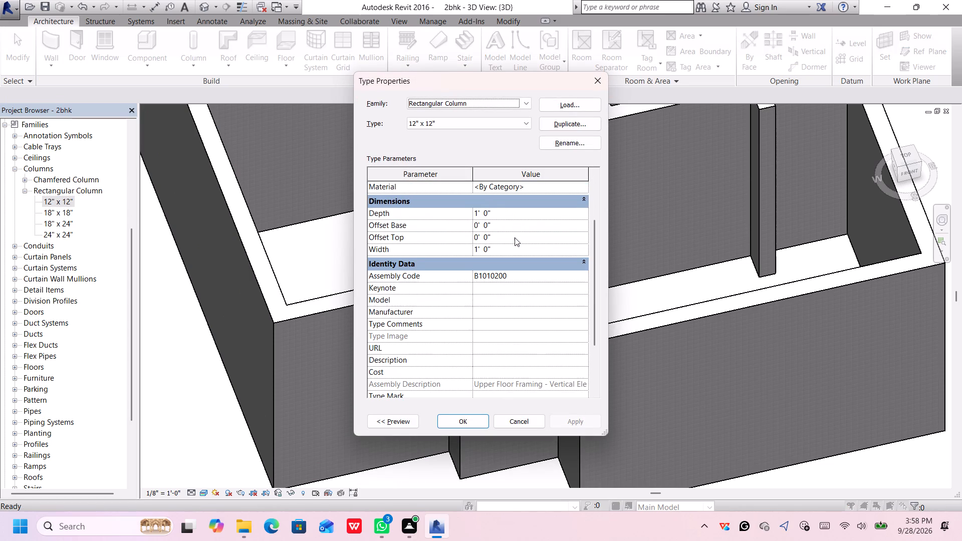
pyautogui.scroll(2, 515, 237)
pyautogui.click(529, 203)
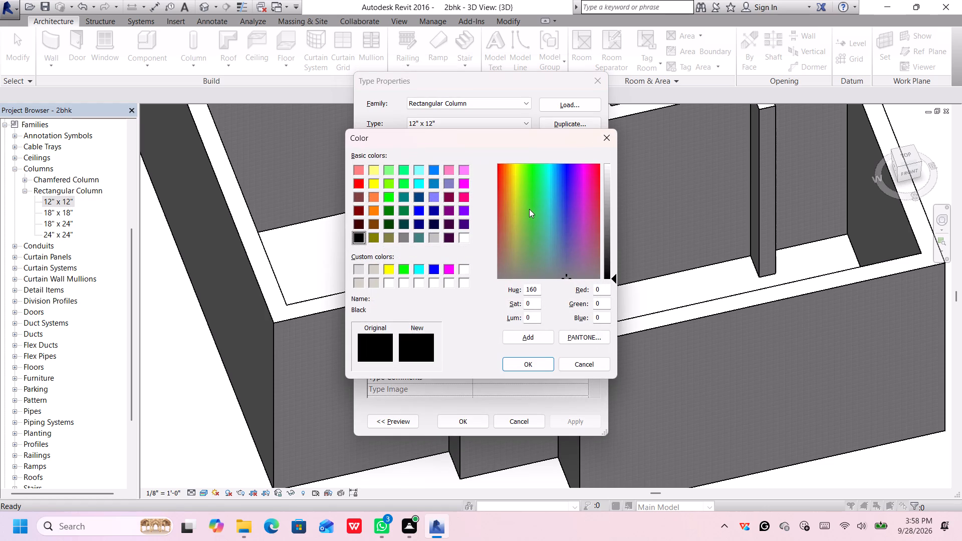
pyautogui.moveTo(611, 271); pyautogui.dragTo(611, 232)
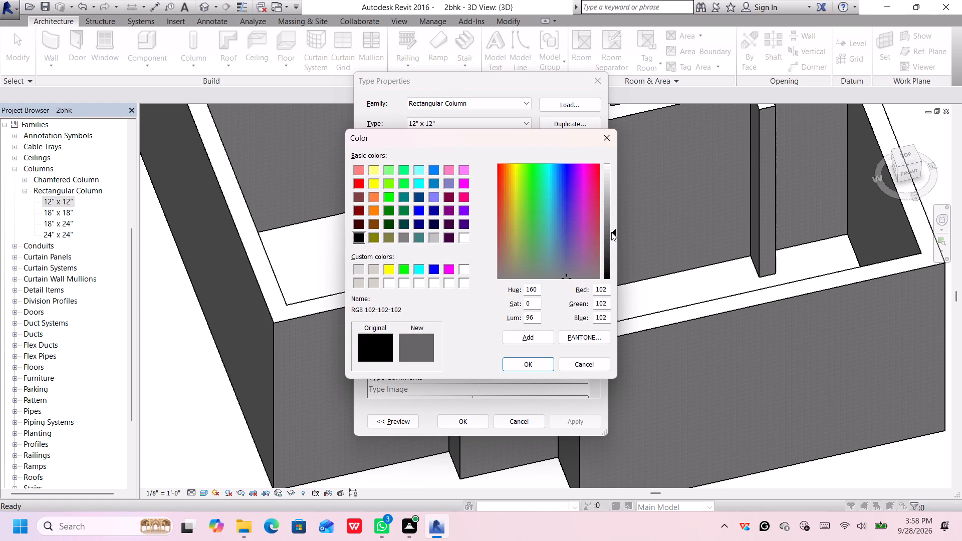
pyautogui.moveTo(611, 232); pyautogui.dragTo(611, 231)
pyautogui.click(521, 366)
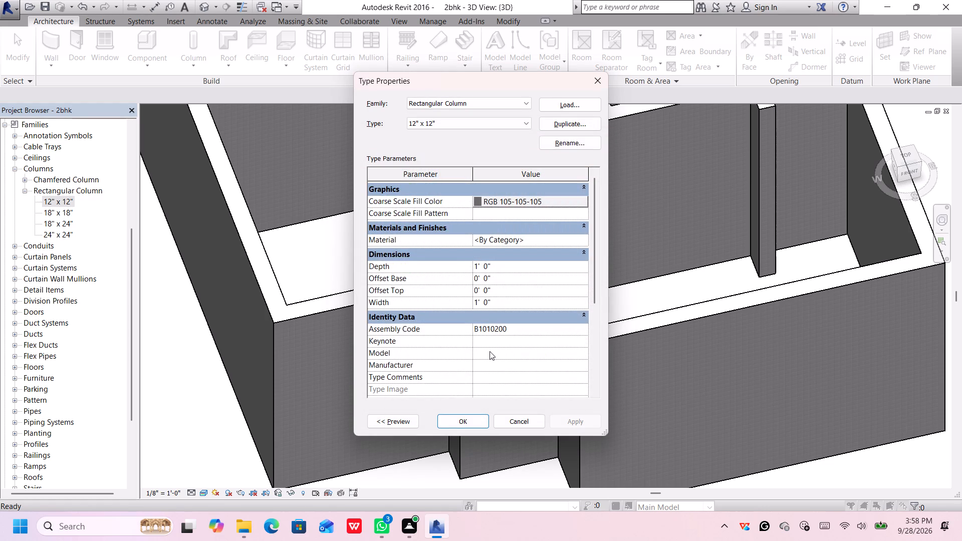
pyautogui.click(468, 421)
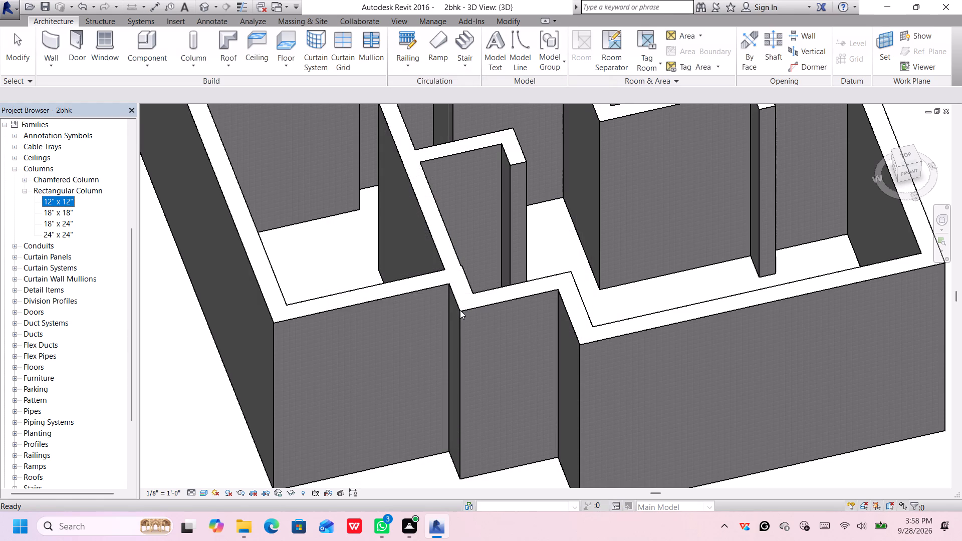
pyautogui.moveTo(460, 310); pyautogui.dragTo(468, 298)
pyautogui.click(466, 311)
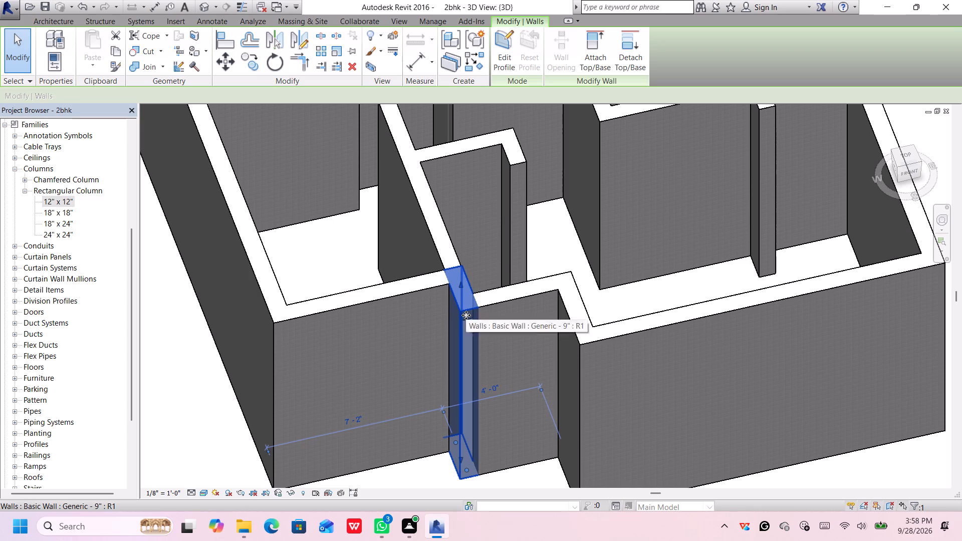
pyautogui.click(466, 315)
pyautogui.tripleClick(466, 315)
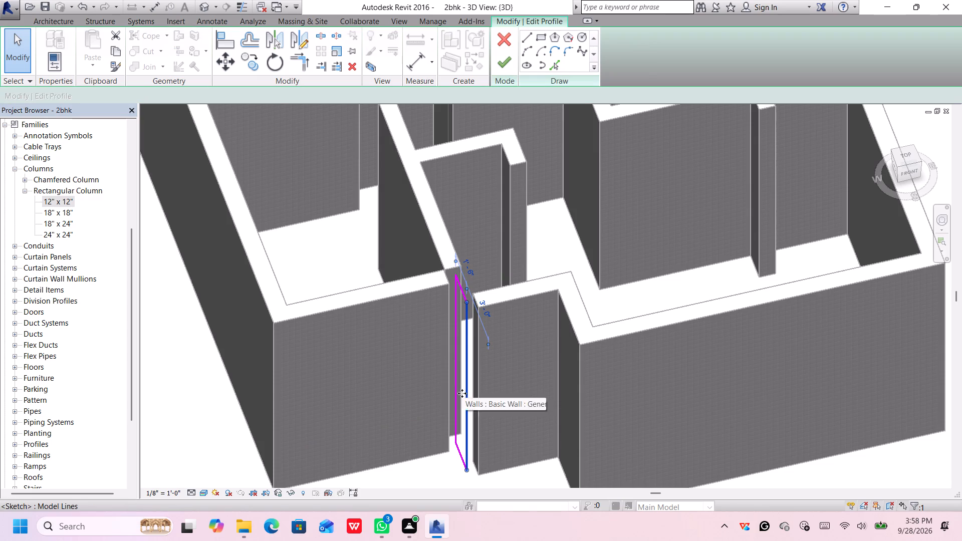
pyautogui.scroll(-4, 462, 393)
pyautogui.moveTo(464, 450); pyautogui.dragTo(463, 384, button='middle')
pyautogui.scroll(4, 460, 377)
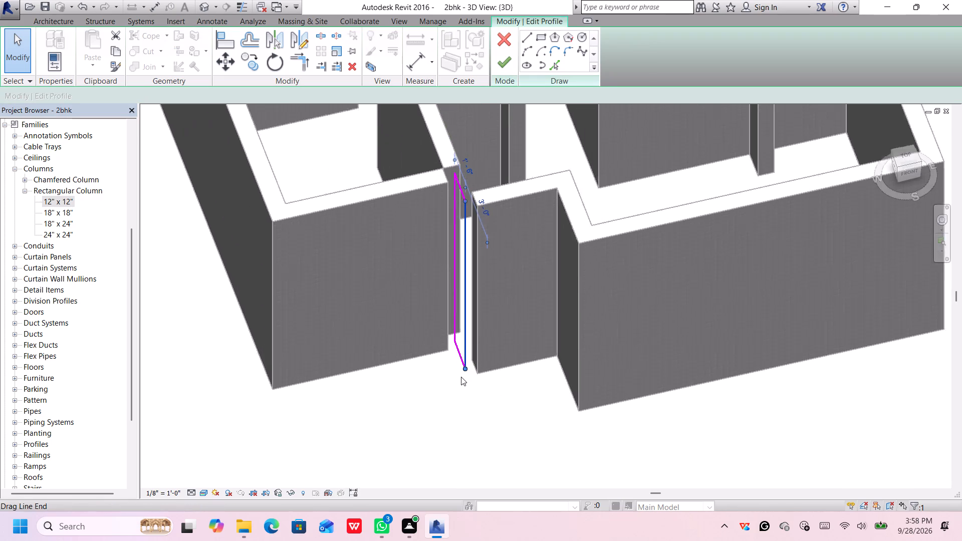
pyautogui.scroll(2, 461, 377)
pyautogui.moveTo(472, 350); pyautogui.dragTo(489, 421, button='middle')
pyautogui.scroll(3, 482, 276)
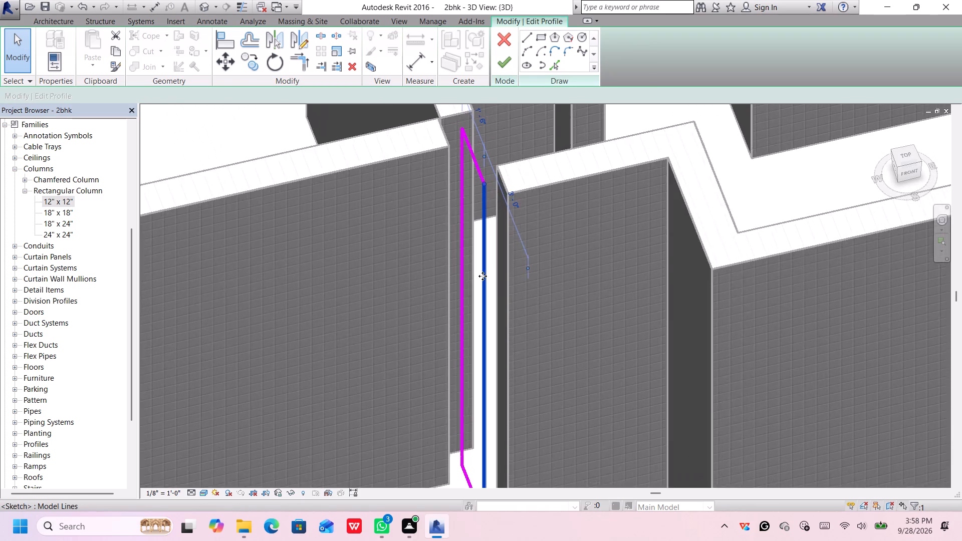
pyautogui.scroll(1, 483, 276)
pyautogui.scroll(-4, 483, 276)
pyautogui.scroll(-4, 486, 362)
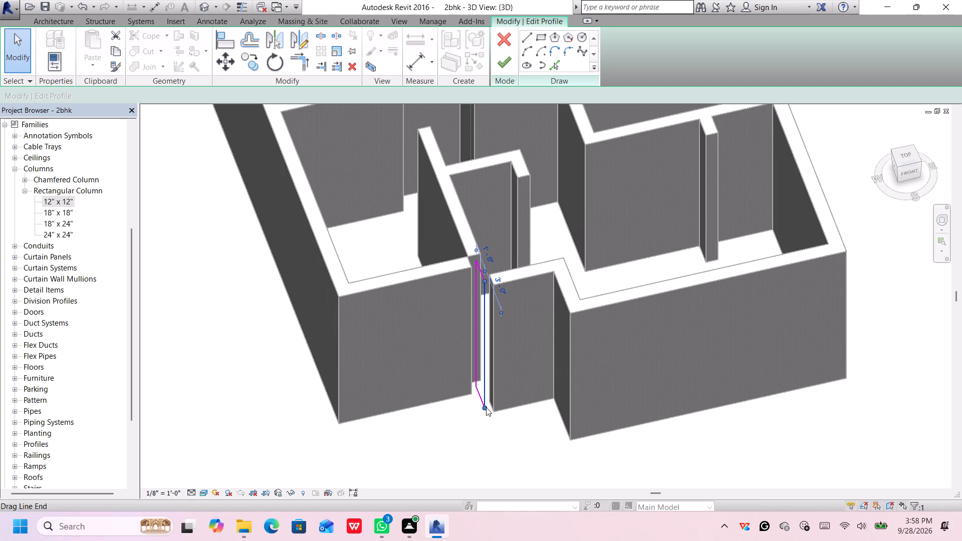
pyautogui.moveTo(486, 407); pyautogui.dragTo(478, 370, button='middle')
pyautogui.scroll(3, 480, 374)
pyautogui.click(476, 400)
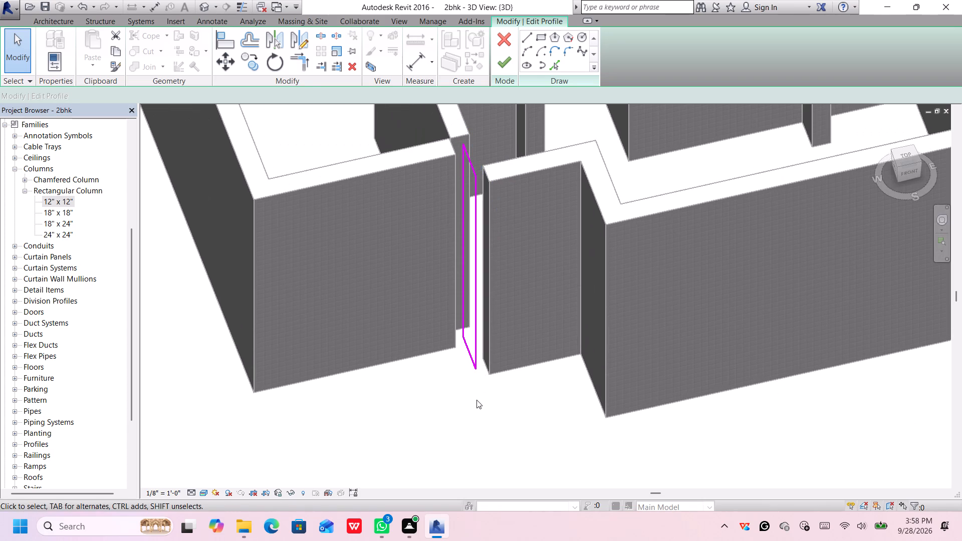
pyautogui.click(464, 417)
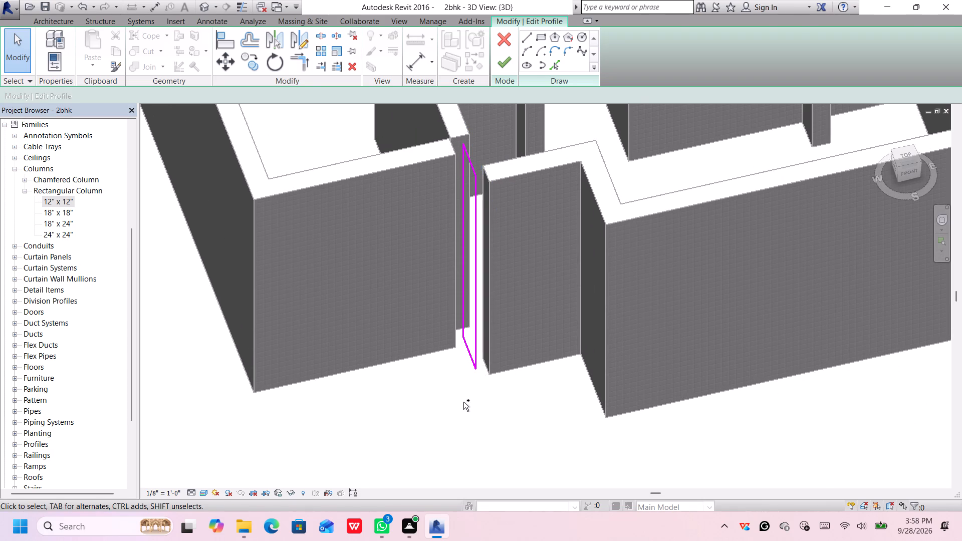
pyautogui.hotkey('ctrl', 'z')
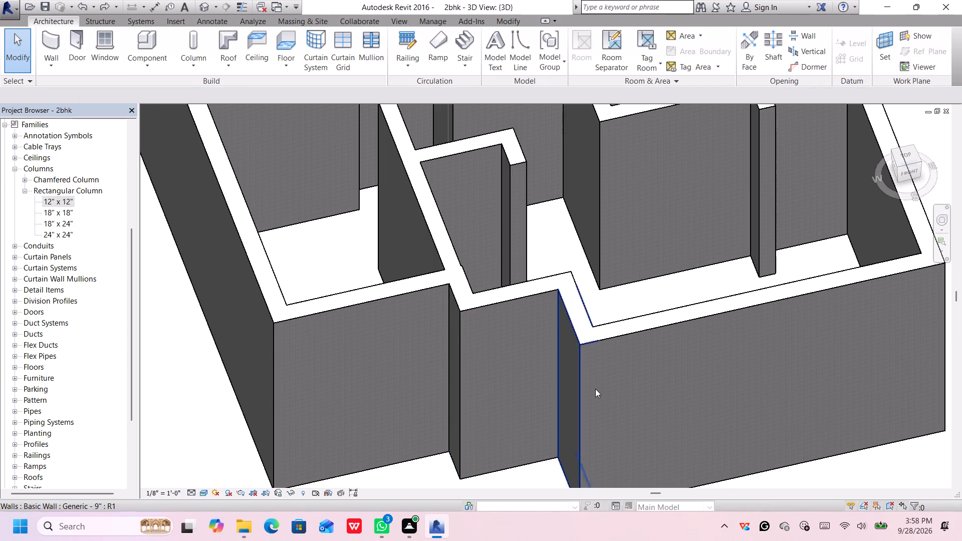
# Look through the project's family categories and expand the Chamfered Column family to see its types.
pyautogui.scroll(-3, 595, 389)
pyautogui.scroll(-1, 685, 446)
pyautogui.moveTo(685, 445); pyautogui.dragTo(620, 398, button='middle')
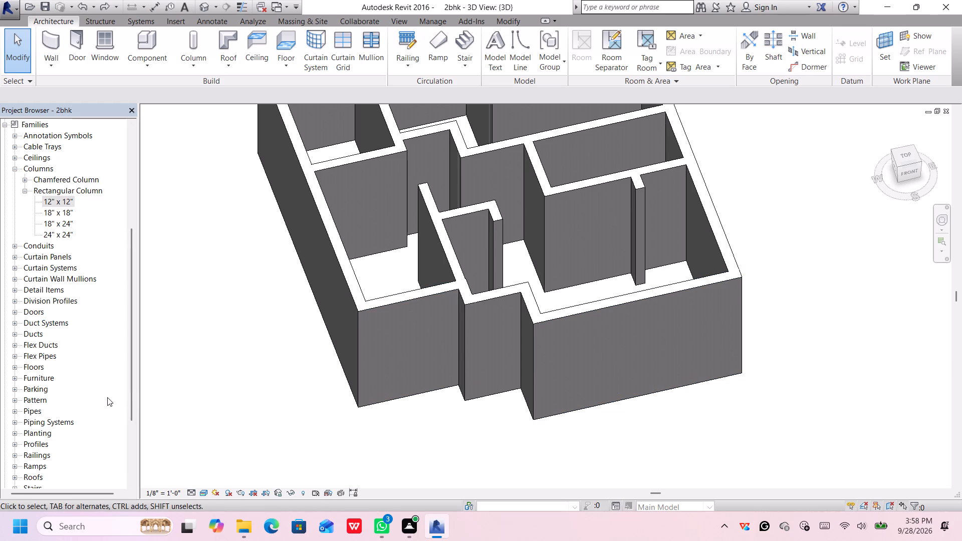
pyautogui.scroll(-12, 101, 397)
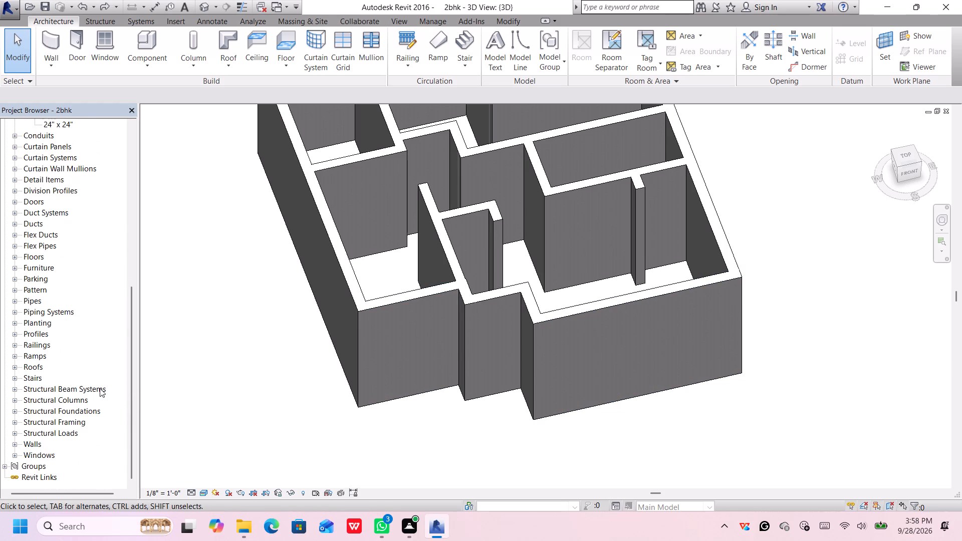
pyautogui.scroll(-1, 101, 388)
pyautogui.scroll(1, 48, 237)
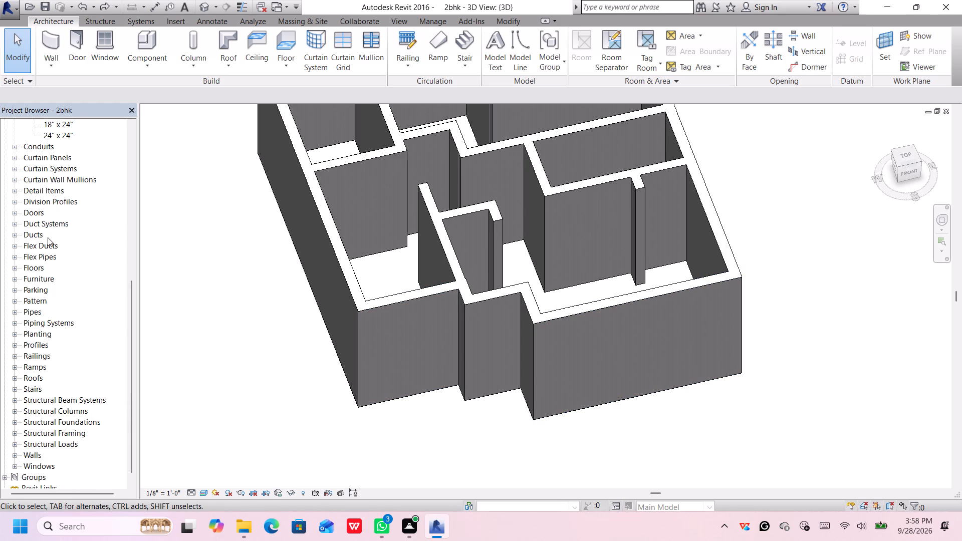
pyautogui.scroll(8, 52, 243)
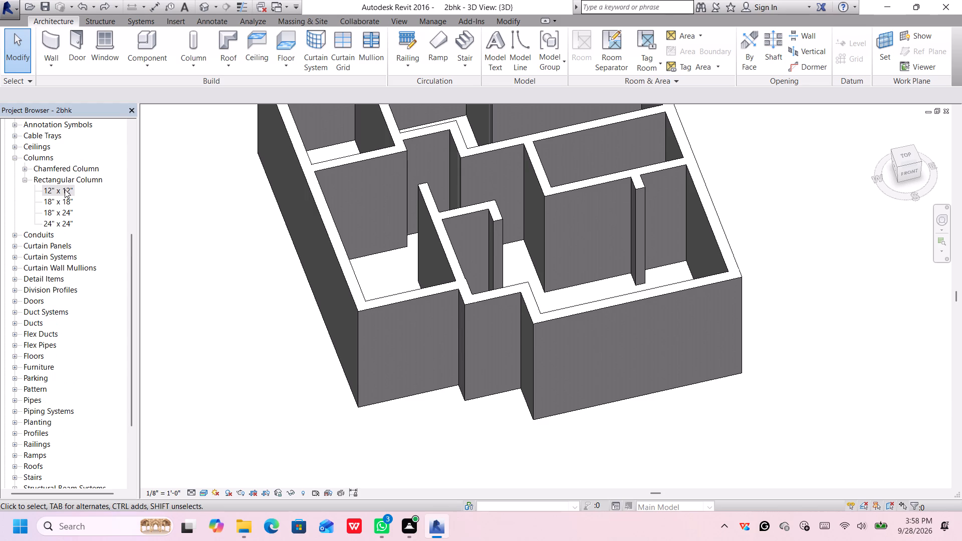
pyautogui.click(62, 186)
pyautogui.click(66, 167)
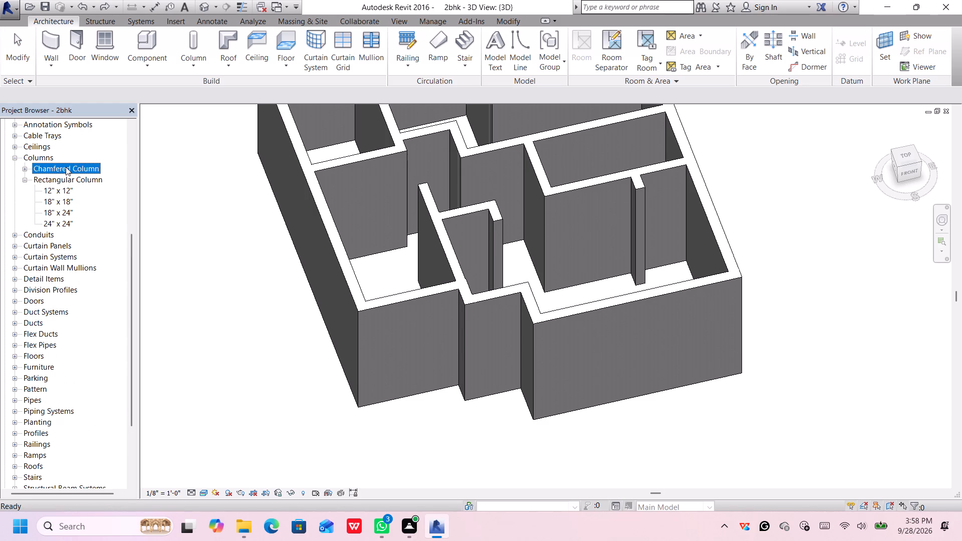
pyautogui.click(66, 167)
pyautogui.click(24, 169)
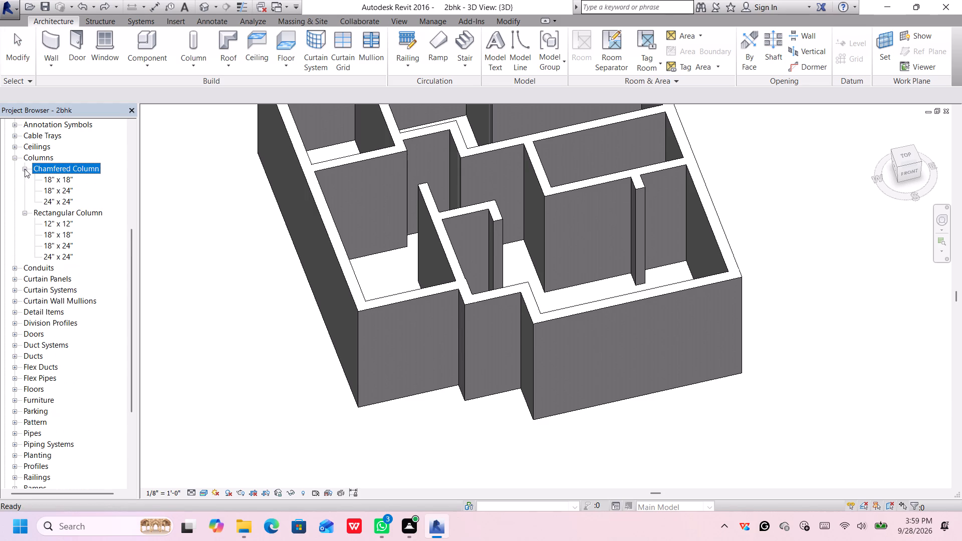
# Review the type properties of the 18" x 18" Chamfered Column type and close them.
pyautogui.click(48, 178)
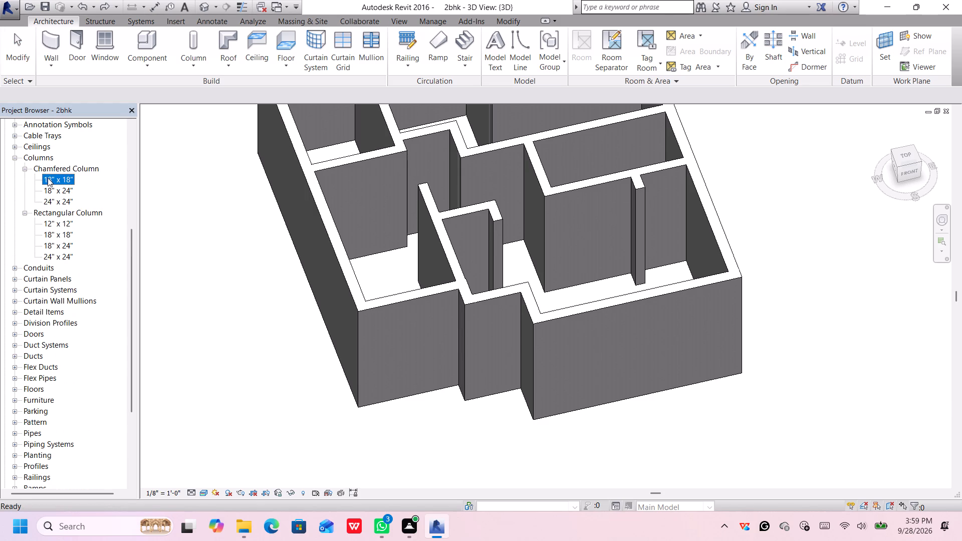
pyautogui.click(48, 178)
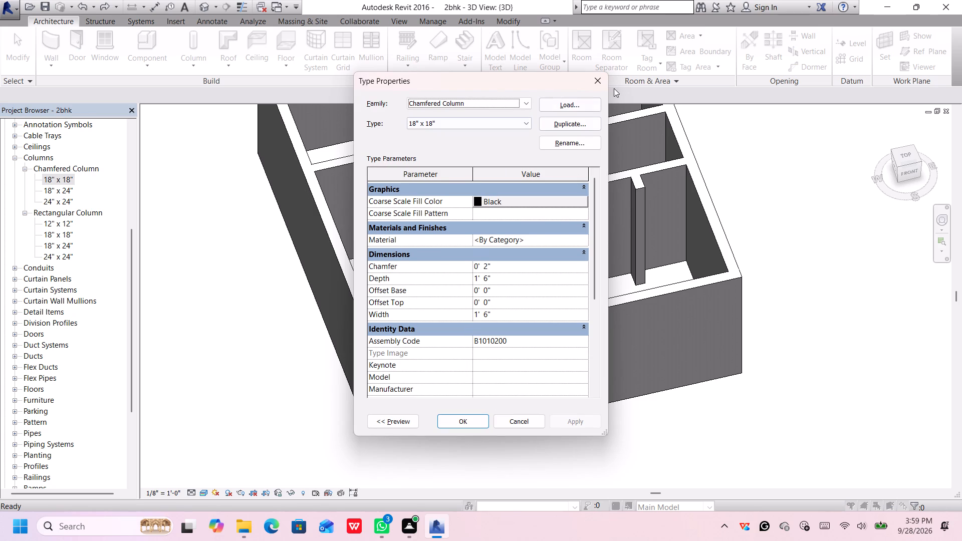
pyautogui.click(584, 101)
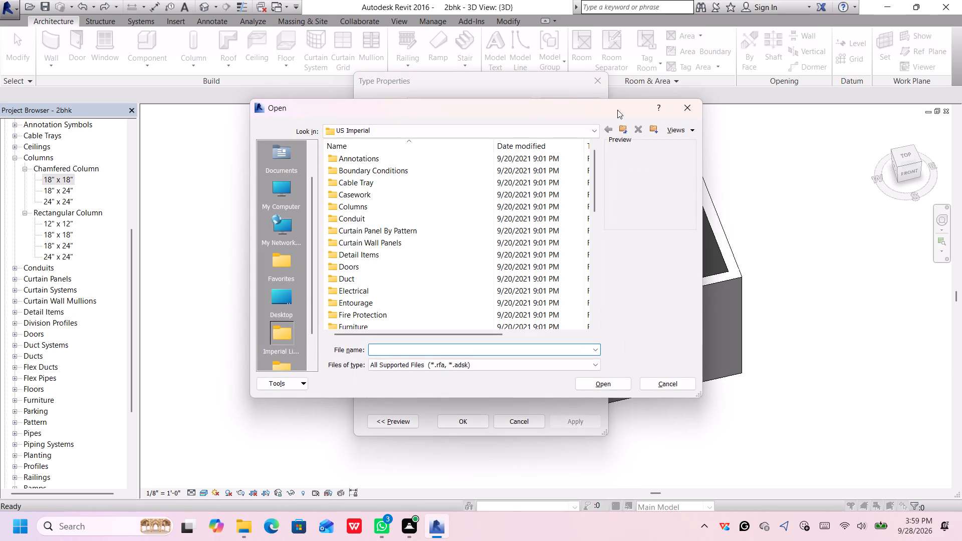
pyautogui.click(682, 107)
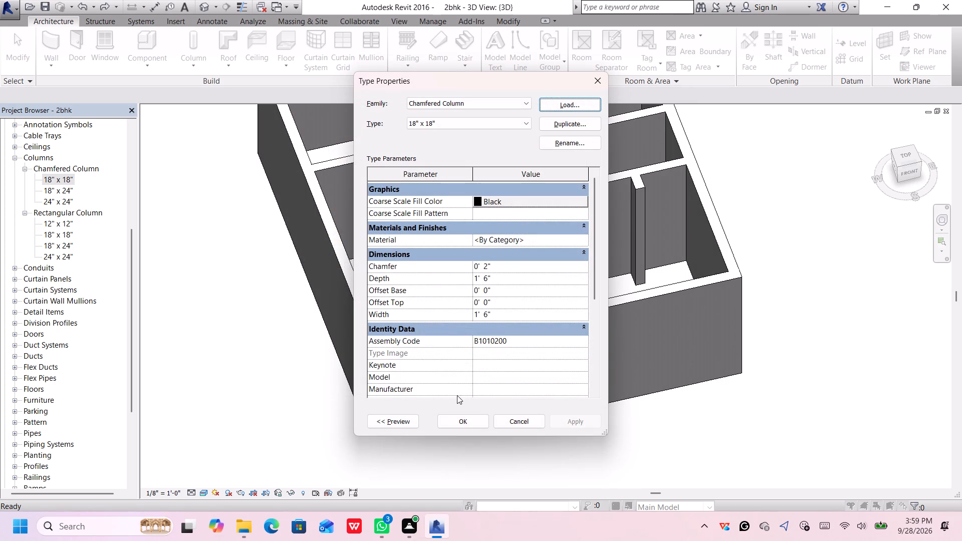
pyautogui.click(470, 423)
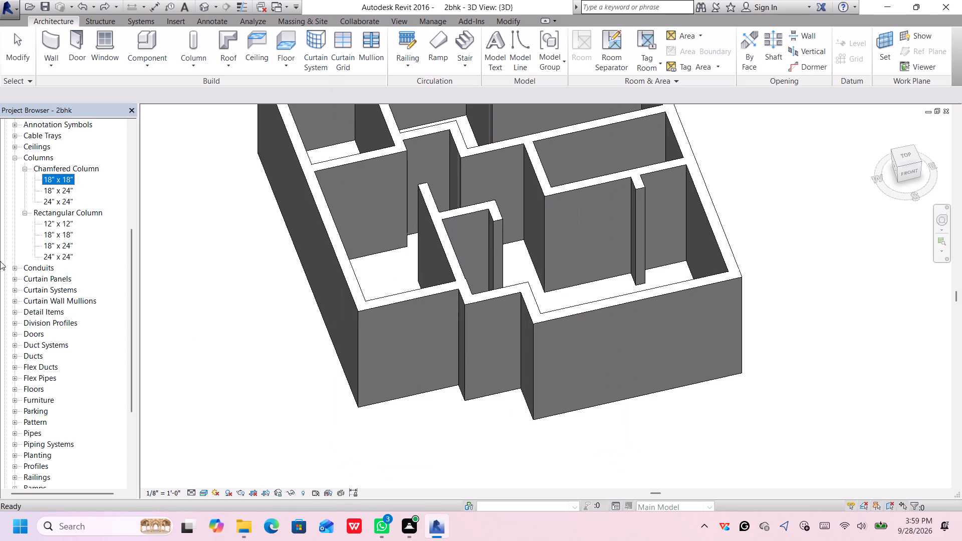
pyautogui.doubleClick(68, 177)
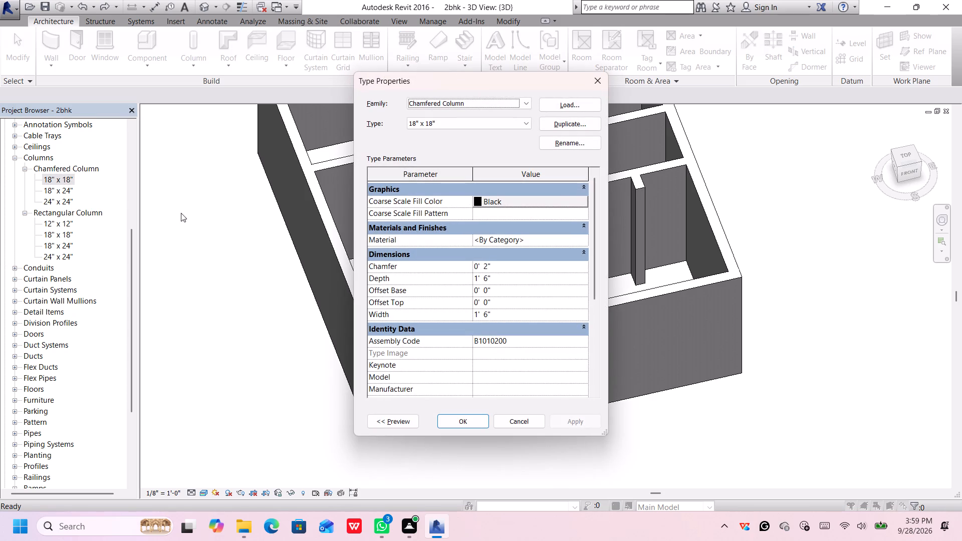
pyautogui.click(474, 419)
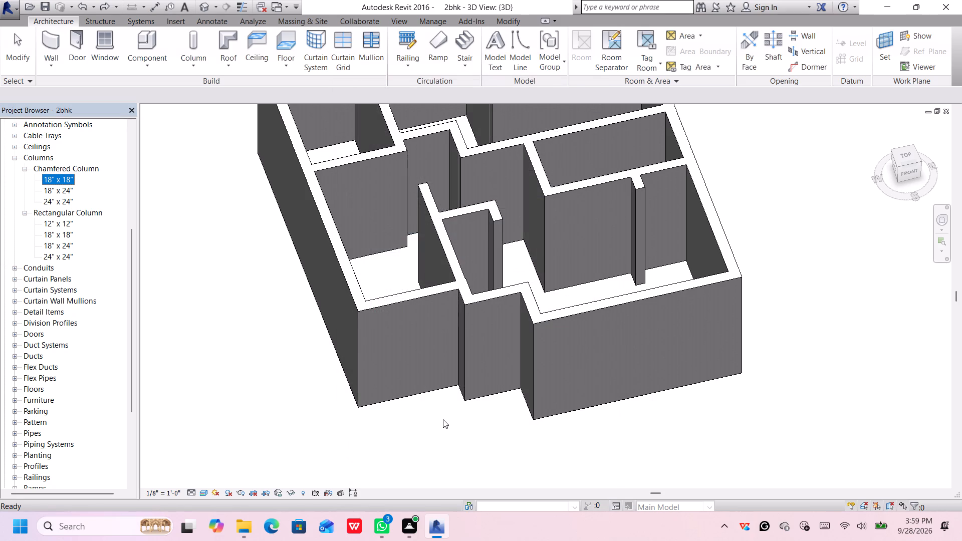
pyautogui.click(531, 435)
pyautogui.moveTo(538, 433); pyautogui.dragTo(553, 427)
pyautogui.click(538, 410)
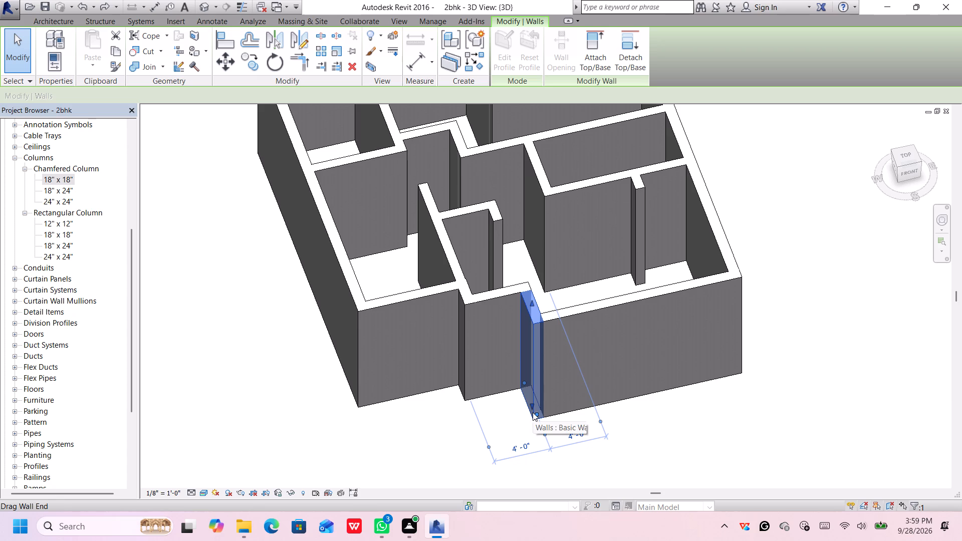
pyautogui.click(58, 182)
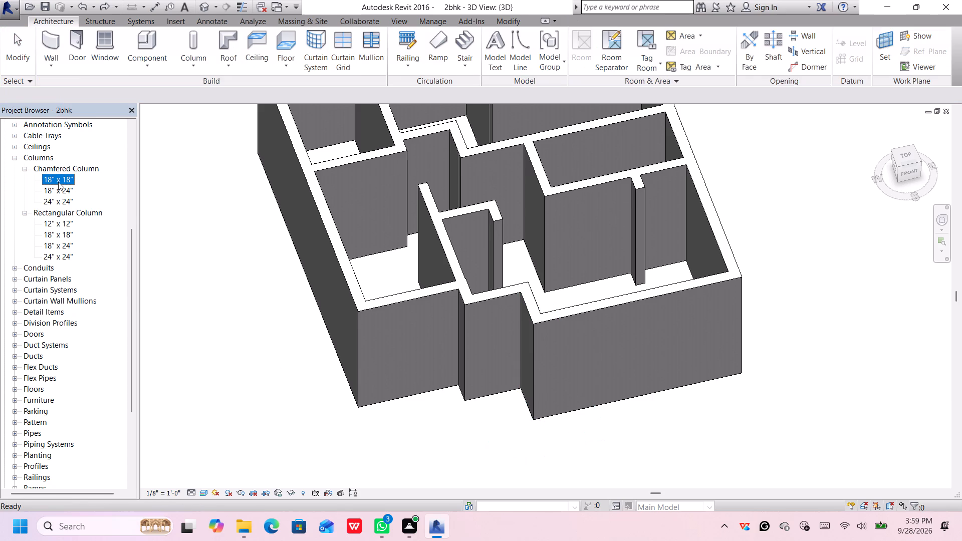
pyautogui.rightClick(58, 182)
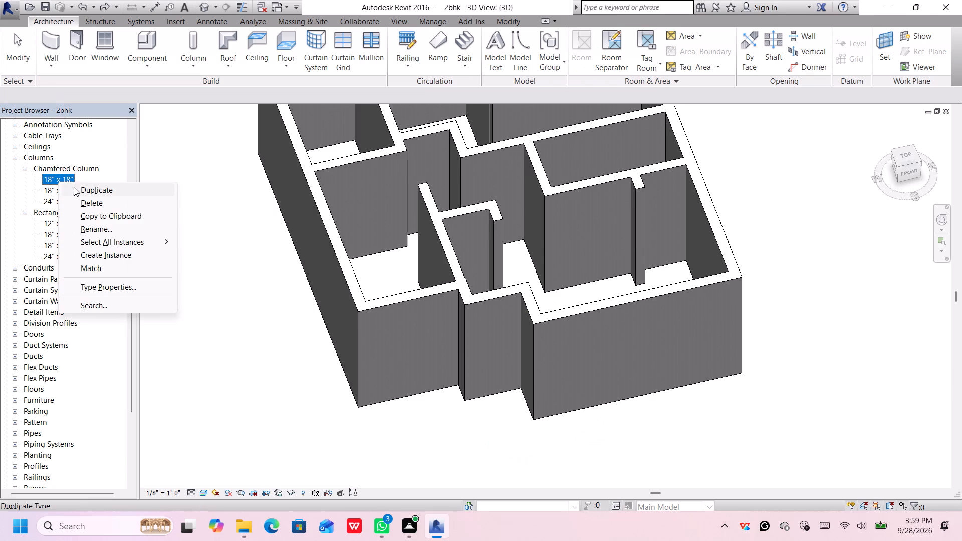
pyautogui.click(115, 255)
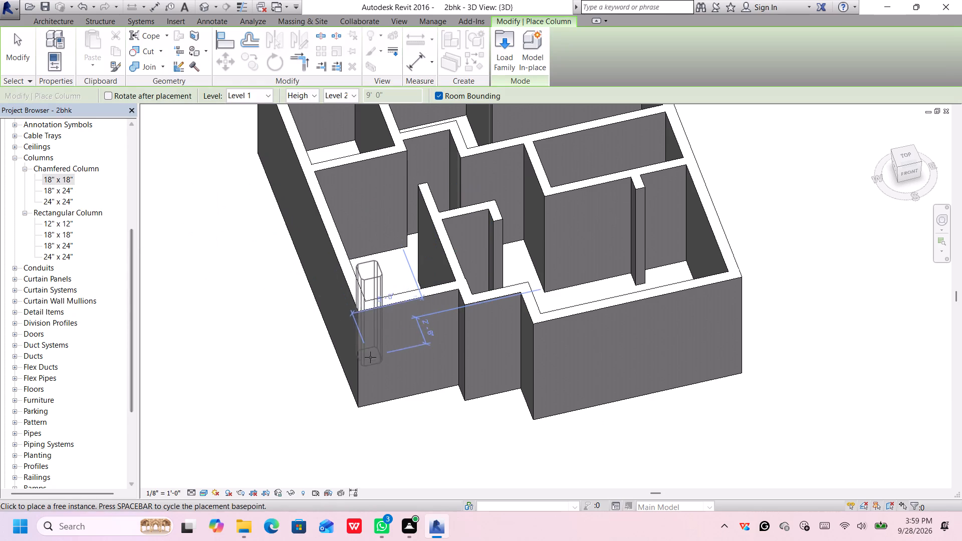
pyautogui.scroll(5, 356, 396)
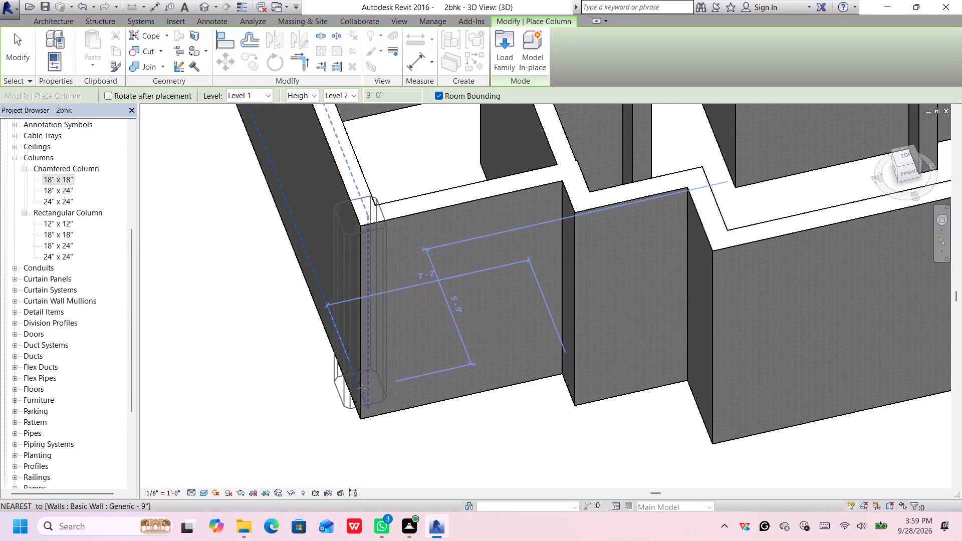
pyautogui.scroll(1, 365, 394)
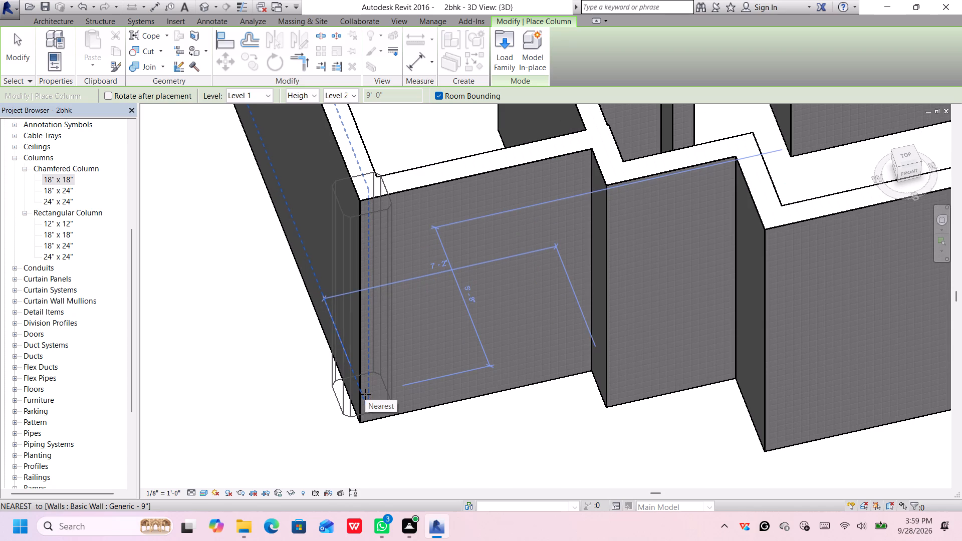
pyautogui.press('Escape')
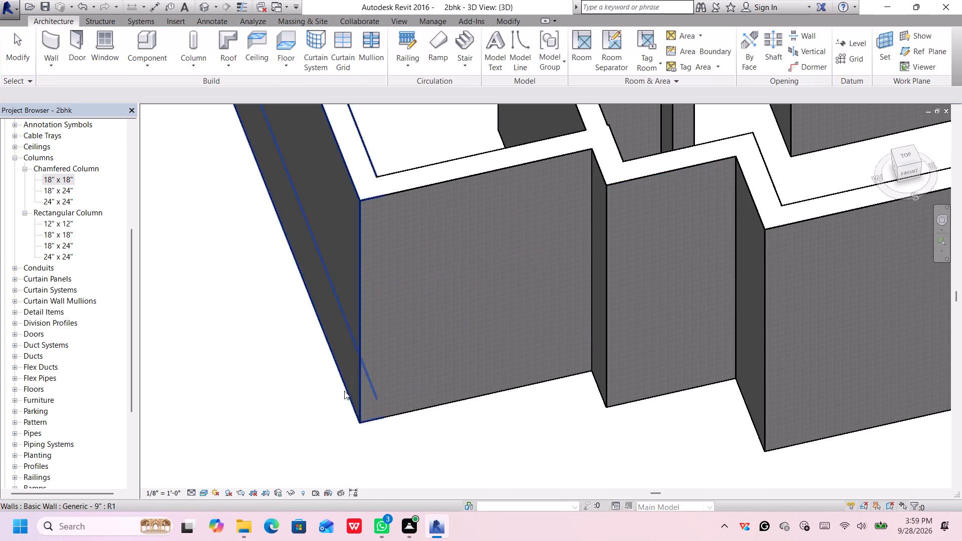
# Place 12" x 12" Rectangular Columns at the house's front-left exterior corner and at the outer corner of the first front-wall jog.
pyautogui.click(58, 221)
pyautogui.rightClick(58, 221)
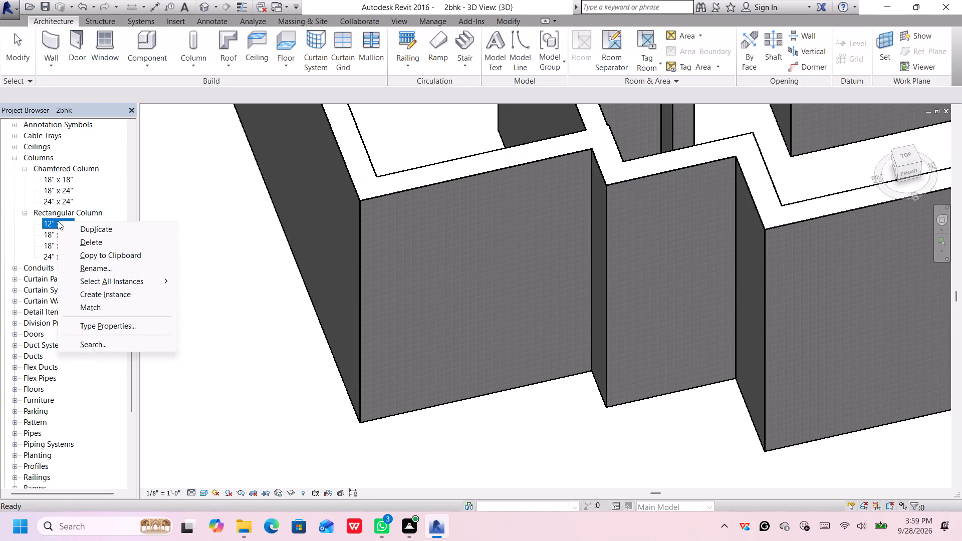
pyautogui.click(99, 293)
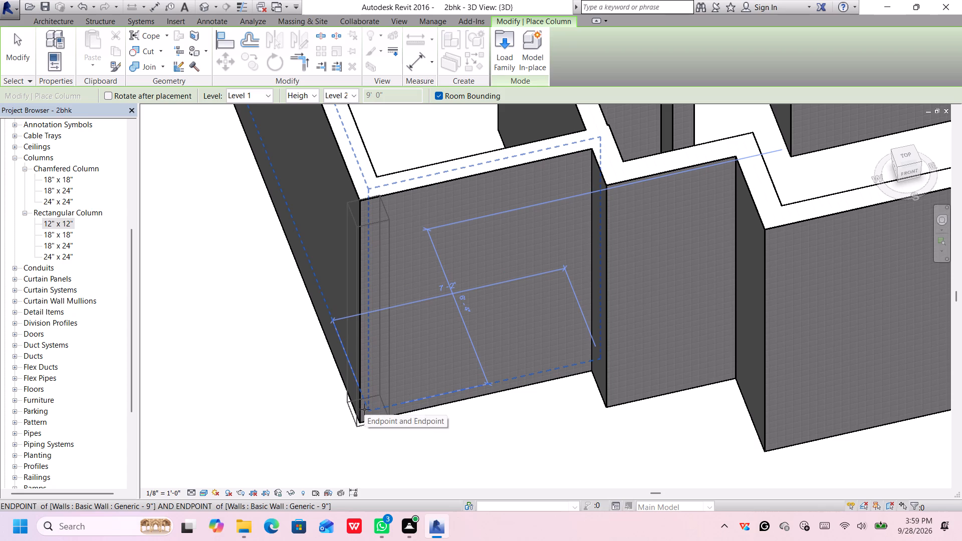
pyautogui.click(364, 409)
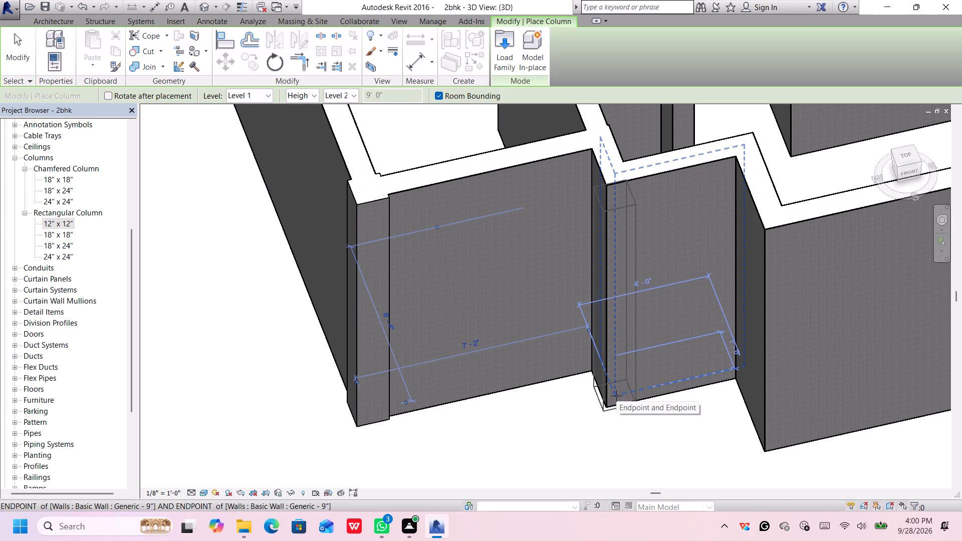
pyautogui.click(616, 396)
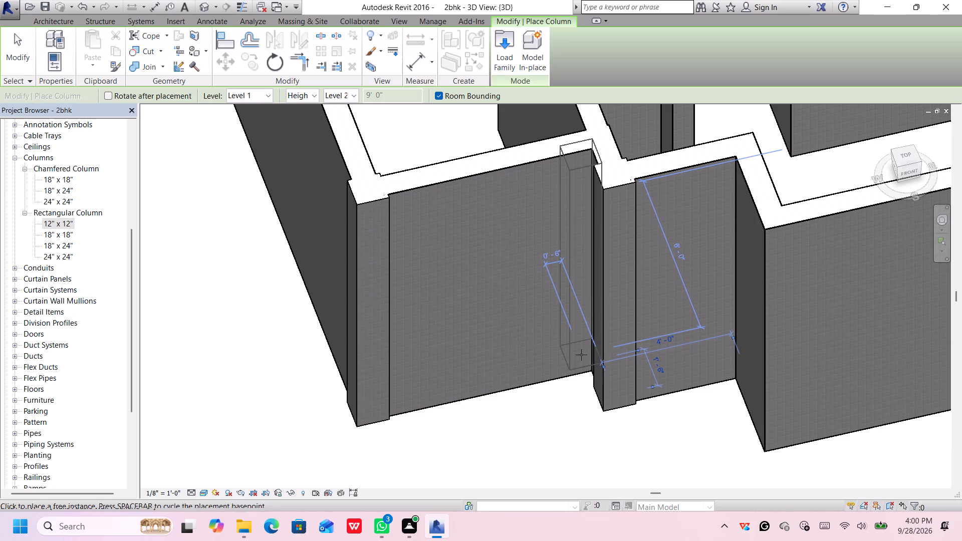
# Place 12" x 12" Rectangular Columns at the inner and outer corners of the second front-wall jog and at the front-right exterior corner.
pyautogui.scroll(2, 581, 355)
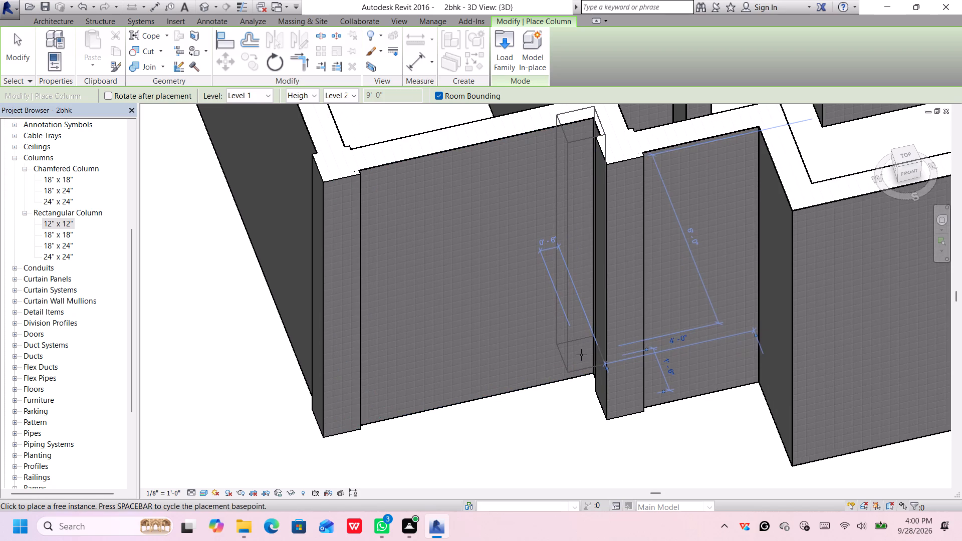
pyautogui.moveTo(580, 356); pyautogui.dragTo(565, 458, button='middle')
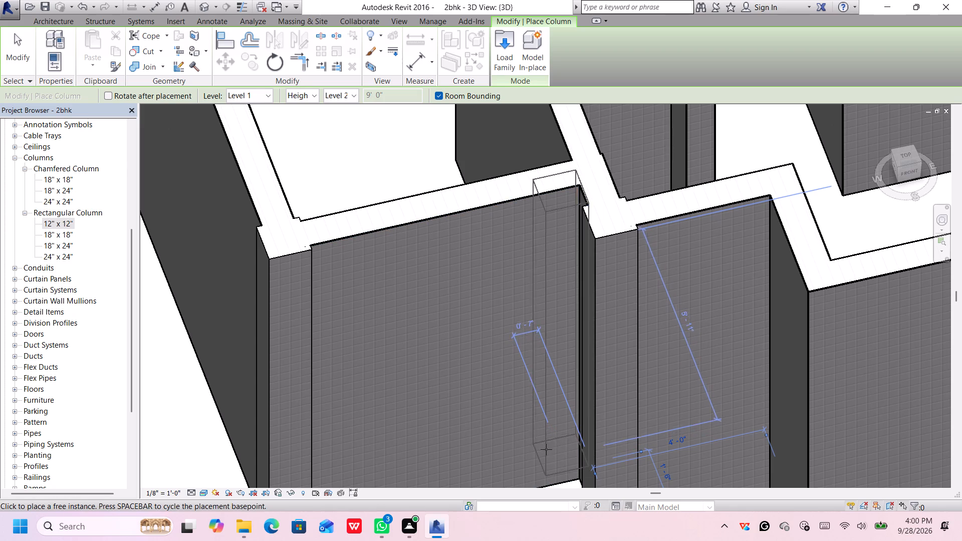
pyautogui.scroll(-5, 518, 441)
pyautogui.moveTo(617, 465); pyautogui.dragTo(522, 380, button='middle')
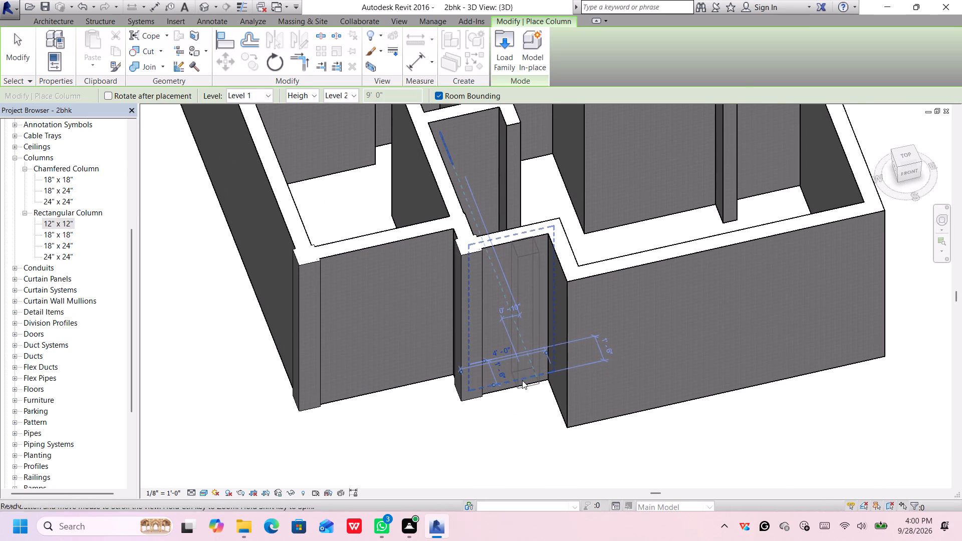
pyautogui.click(545, 367)
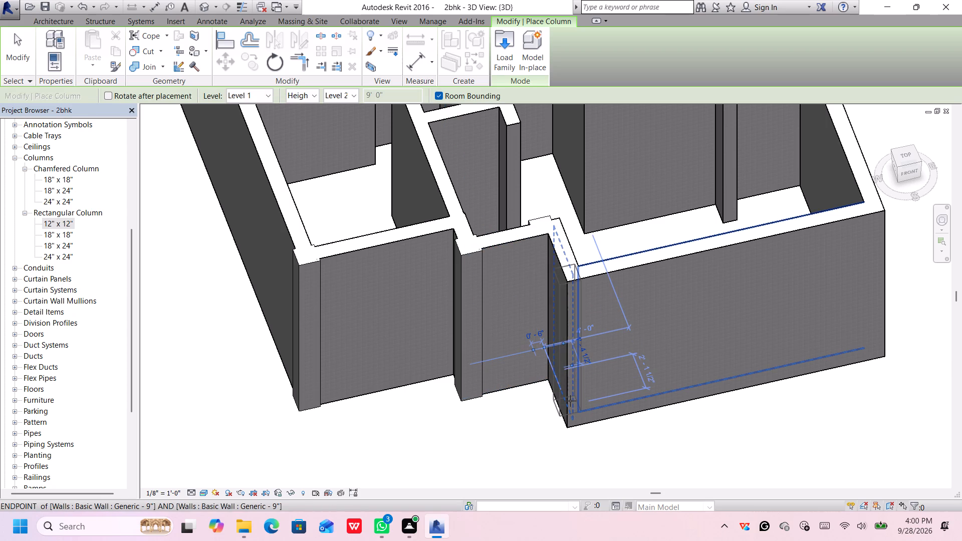
pyautogui.scroll(1, 570, 401)
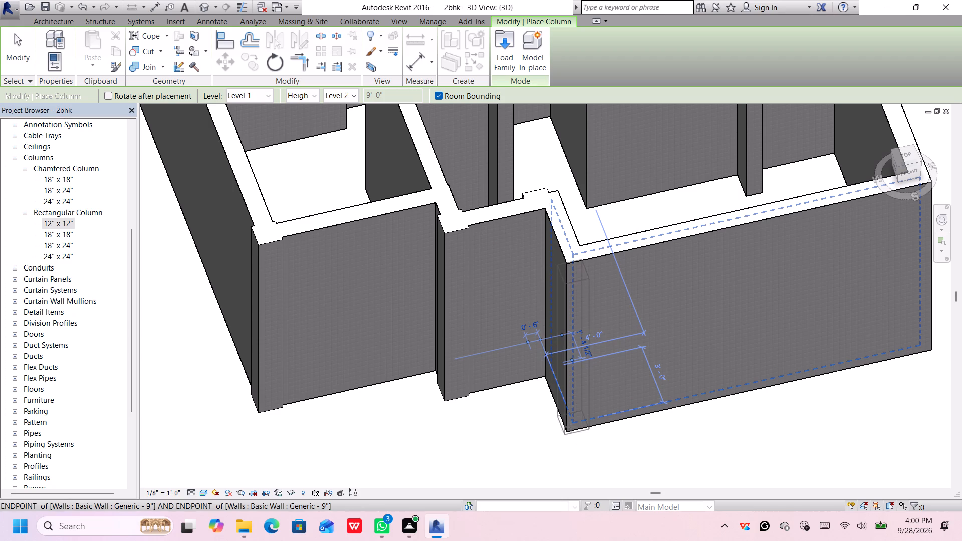
pyautogui.click(571, 427)
pyautogui.scroll(-2, 767, 385)
pyautogui.moveTo(764, 384); pyautogui.dragTo(637, 384, button='middle')
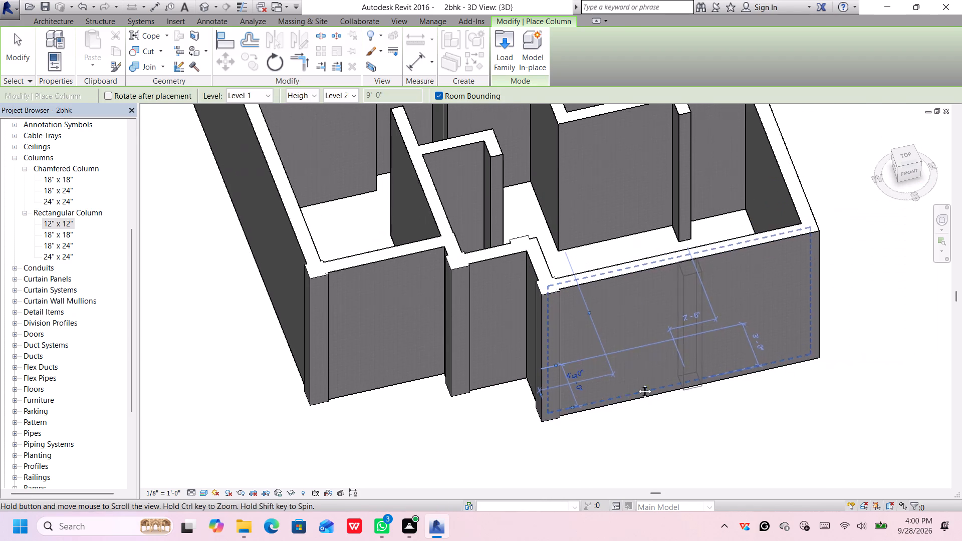
pyautogui.moveTo(637, 384); pyautogui.dragTo(516, 387, button='middle')
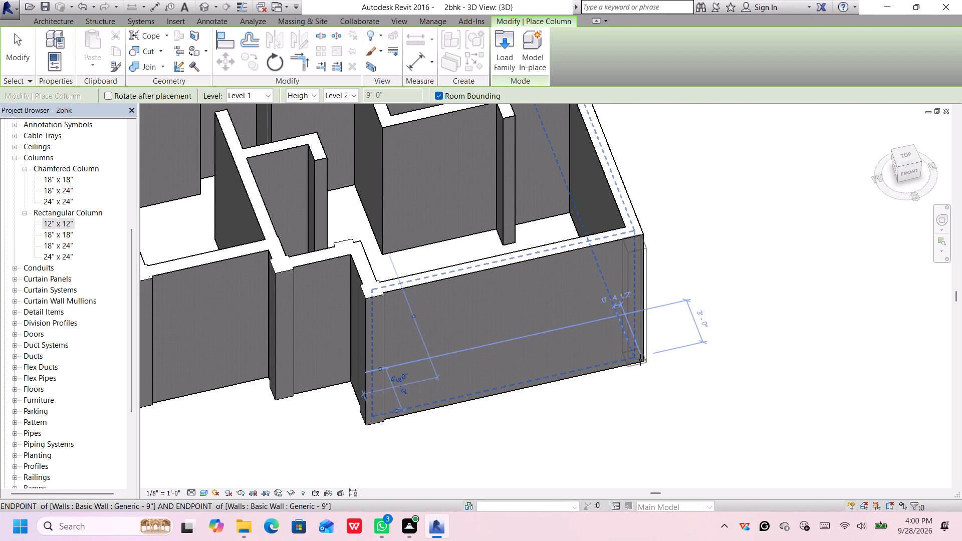
pyautogui.click(641, 360)
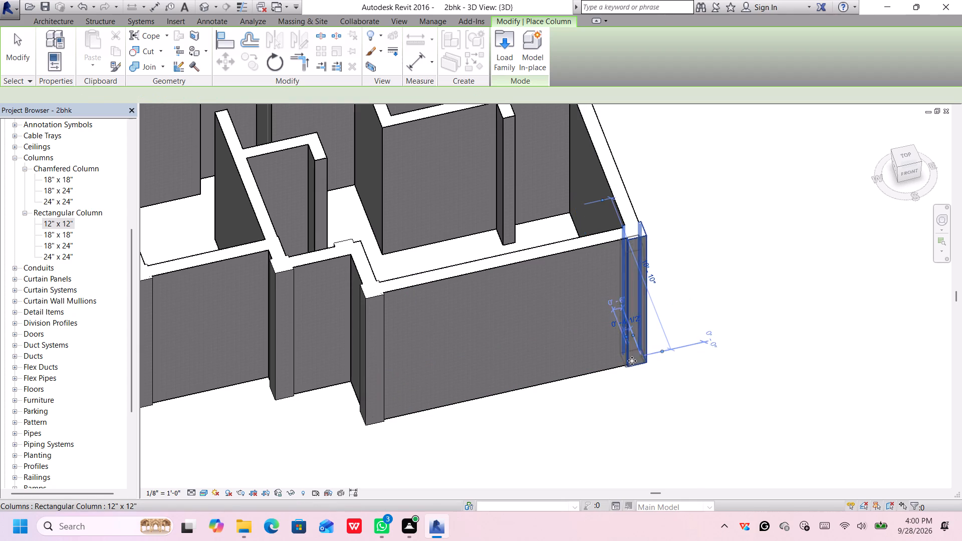
# Place another 12" x 12" Rectangular Column on the short middle front wall, at the inner corner of the second jog.
pyautogui.scroll(-4, 548, 352)
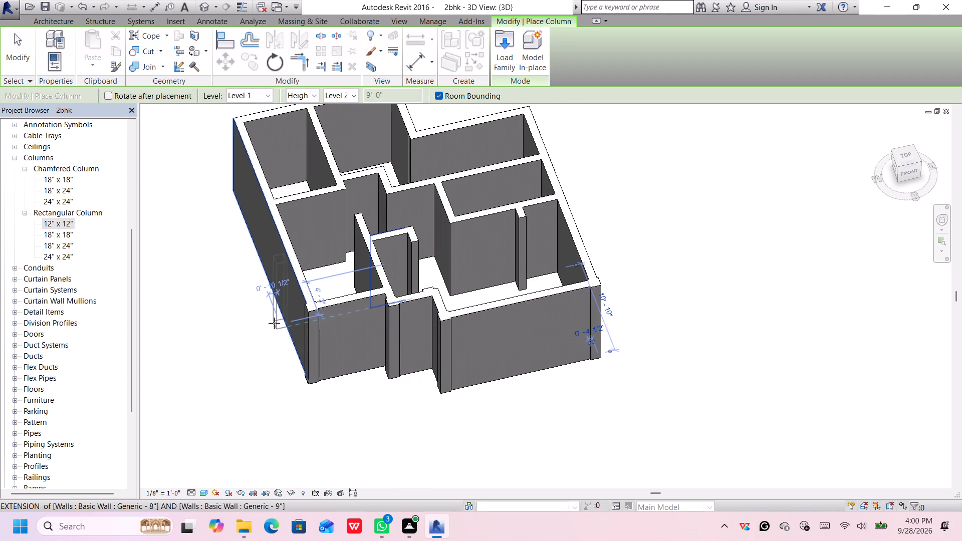
pyautogui.scroll(4, 308, 333)
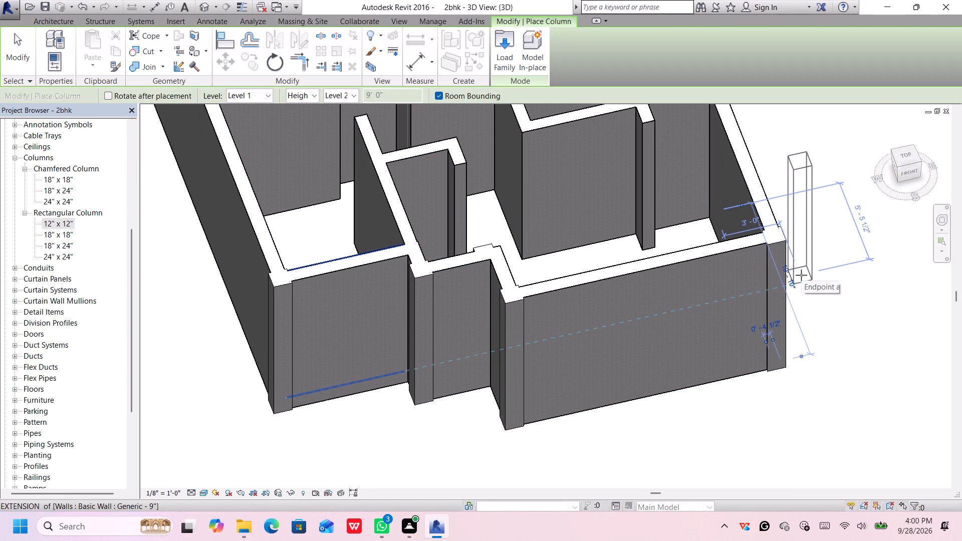
pyautogui.moveTo(801, 275); pyautogui.dragTo(798, 281, button='middle')
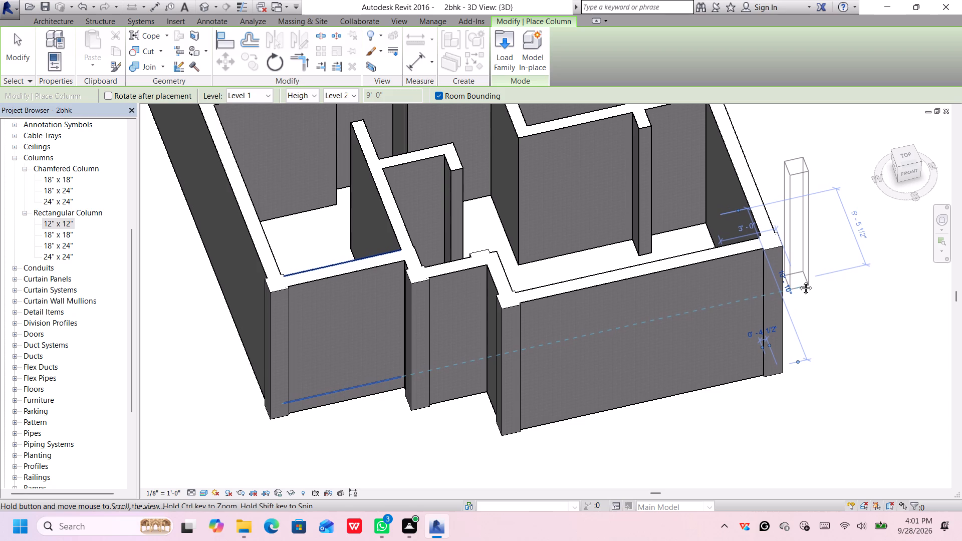
pyautogui.moveTo(798, 281); pyautogui.dragTo(799, 277, button='middle')
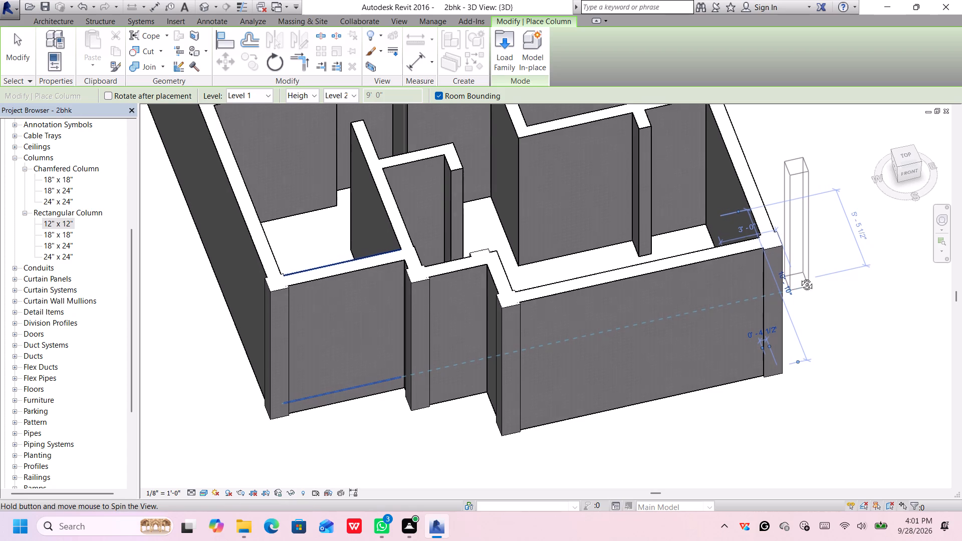
pyautogui.moveTo(799, 277); pyautogui.dragTo(846, 269, button='middle')
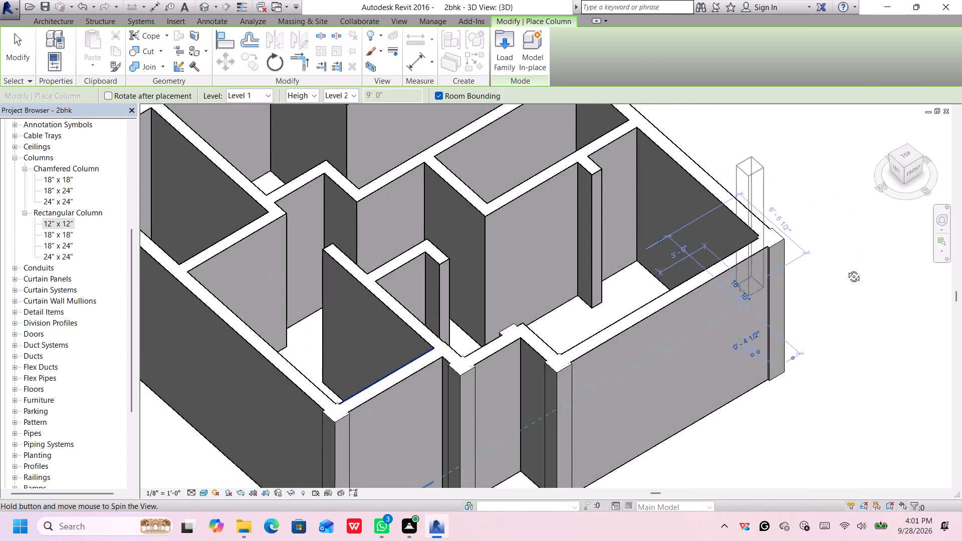
pyautogui.moveTo(846, 269); pyautogui.dragTo(825, 281, button='middle')
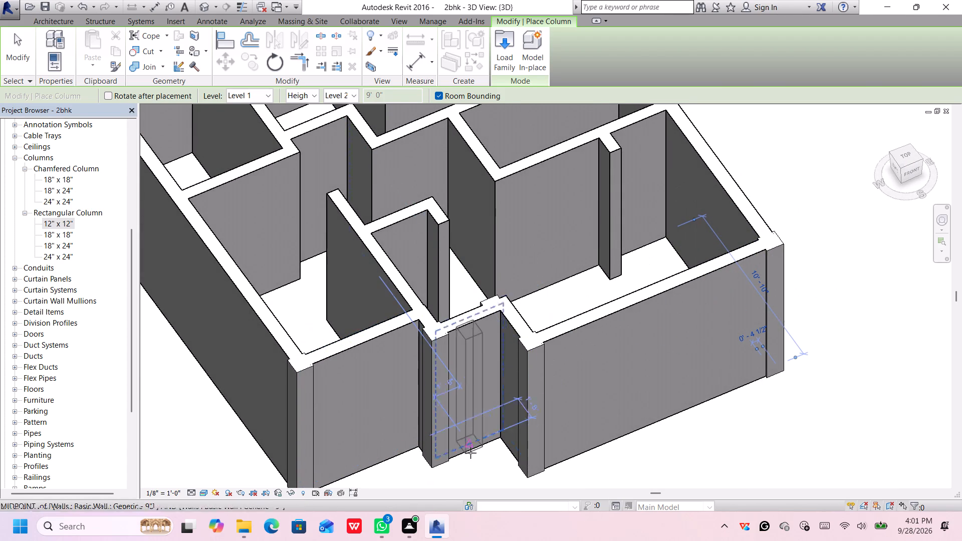
pyautogui.scroll(4, 494, 455)
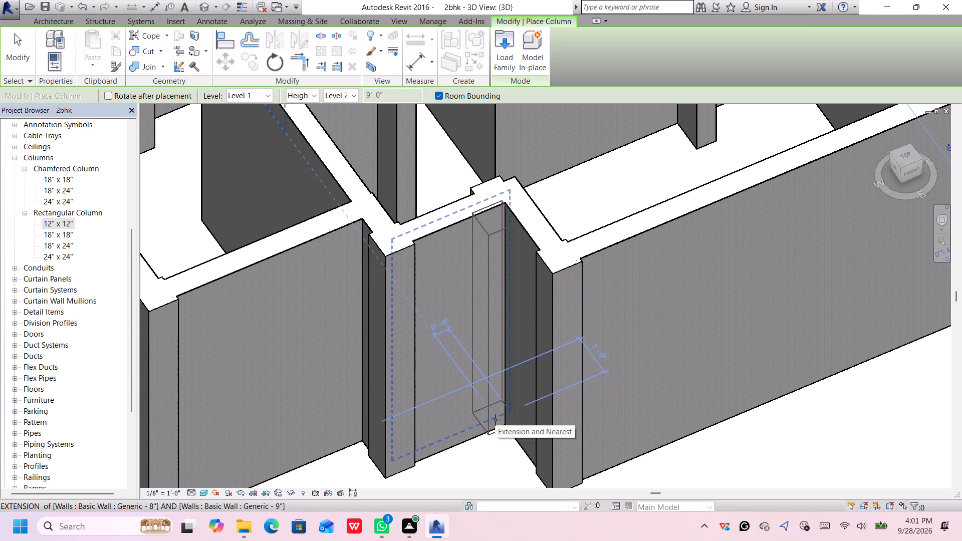
pyautogui.click(495, 420)
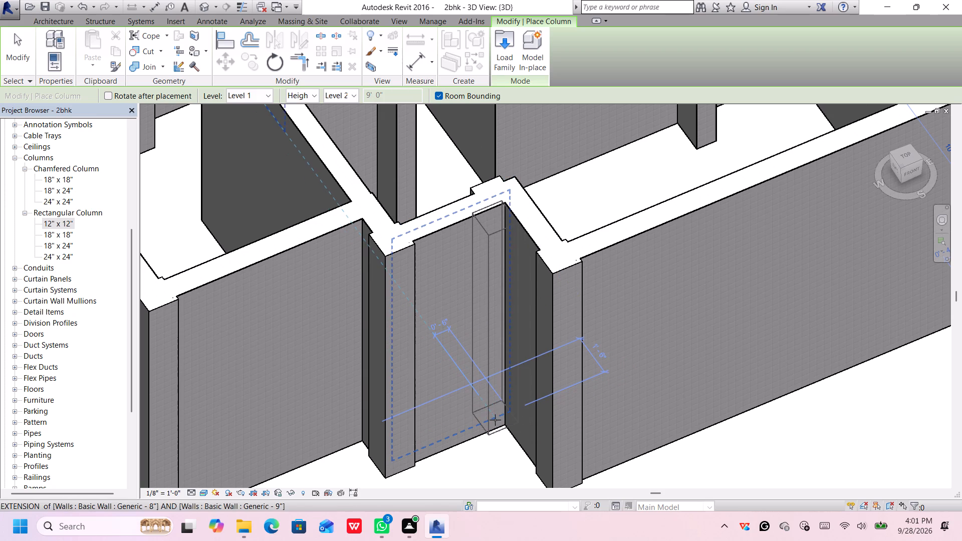
# Place a 12" x 12" Rectangular Column at the house's back-left exterior corner, where the left and rear walls meet.
pyautogui.scroll(-3, 634, 439)
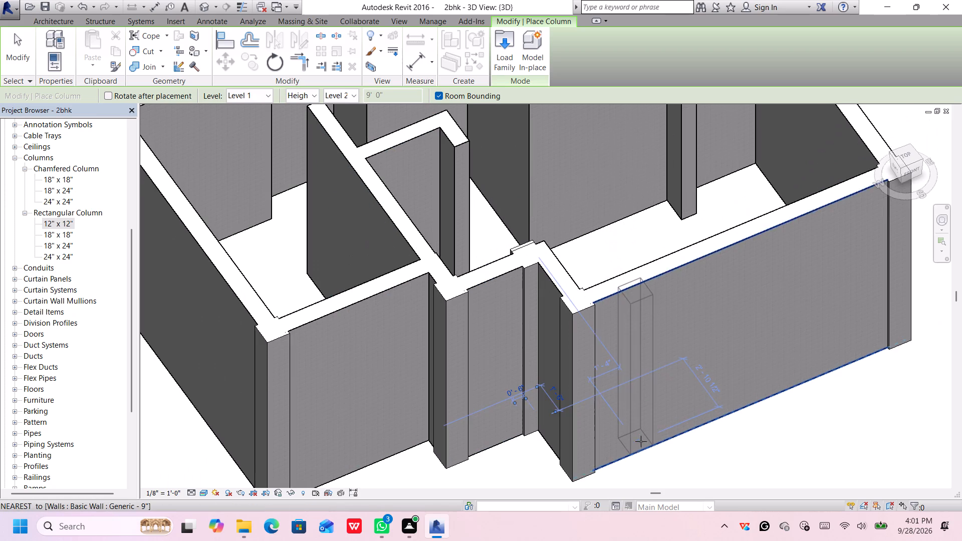
pyautogui.moveTo(418, 470); pyautogui.dragTo(522, 402, button='middle')
pyautogui.scroll(-3, 517, 404)
pyautogui.scroll(1, 515, 405)
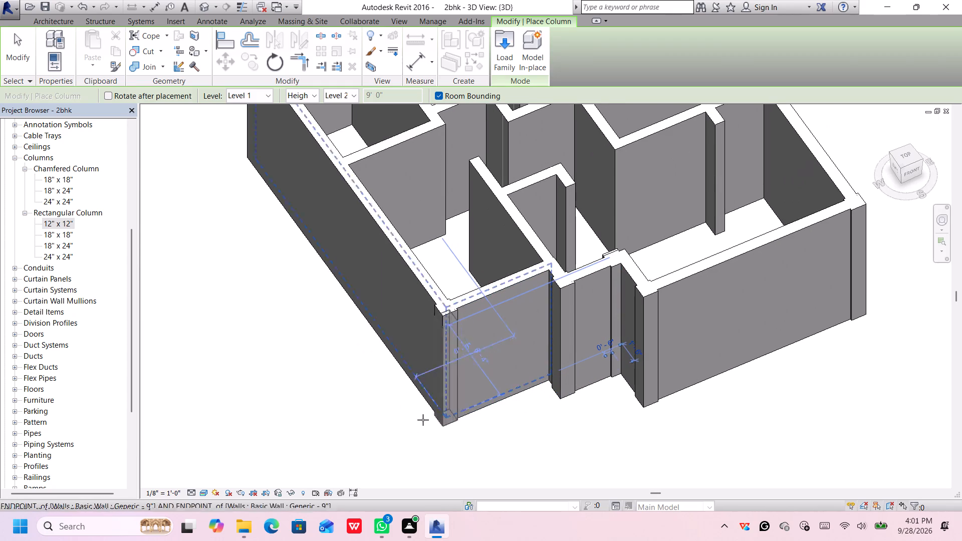
pyautogui.moveTo(358, 328); pyautogui.dragTo(380, 510, button='middle')
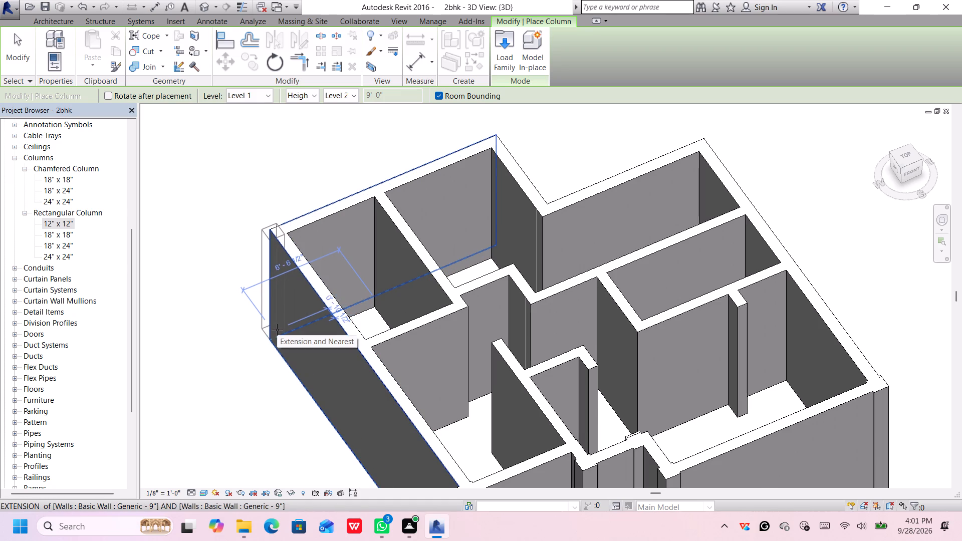
pyautogui.scroll(3, 277, 330)
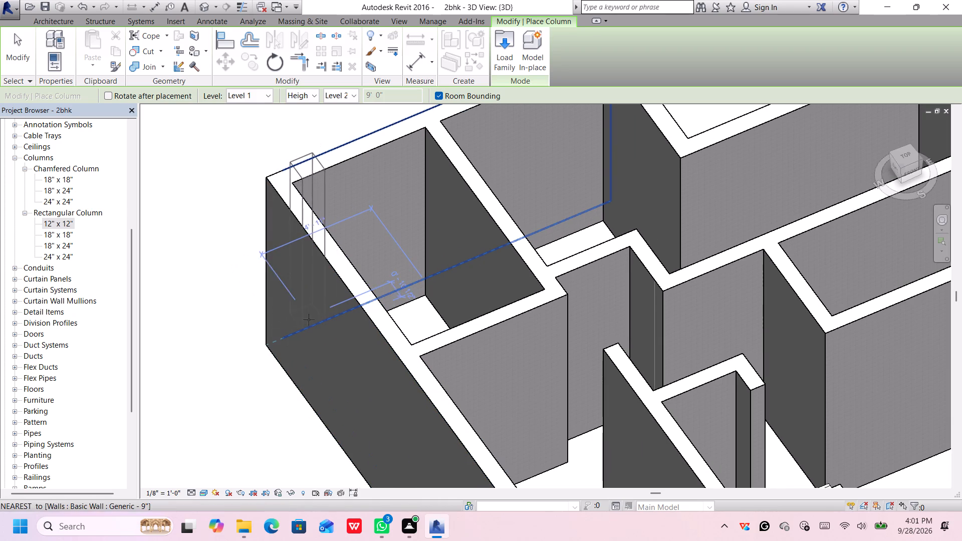
pyautogui.moveTo(300, 321); pyautogui.dragTo(491, 334, button='middle')
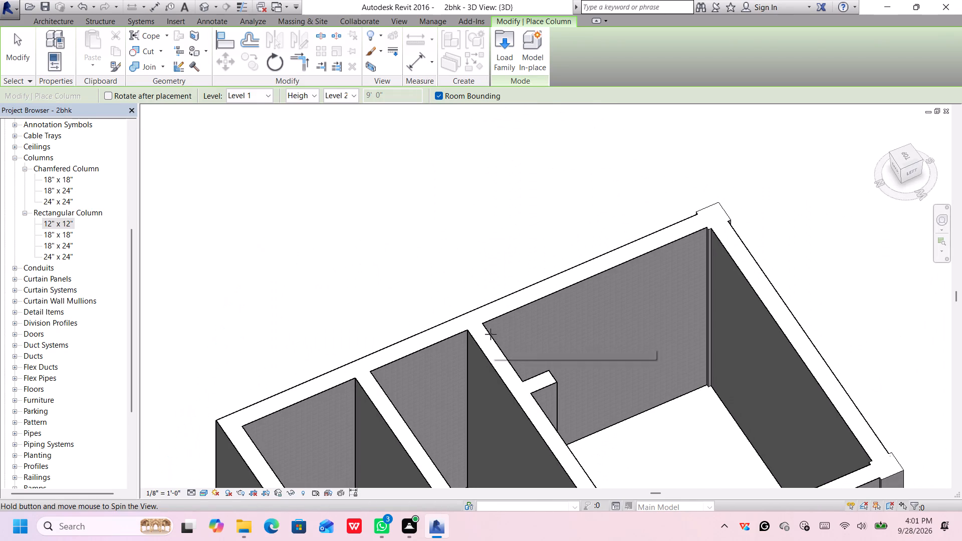
pyautogui.scroll(-3, 494, 351)
pyautogui.moveTo(498, 392); pyautogui.dragTo(559, 76, button='middle')
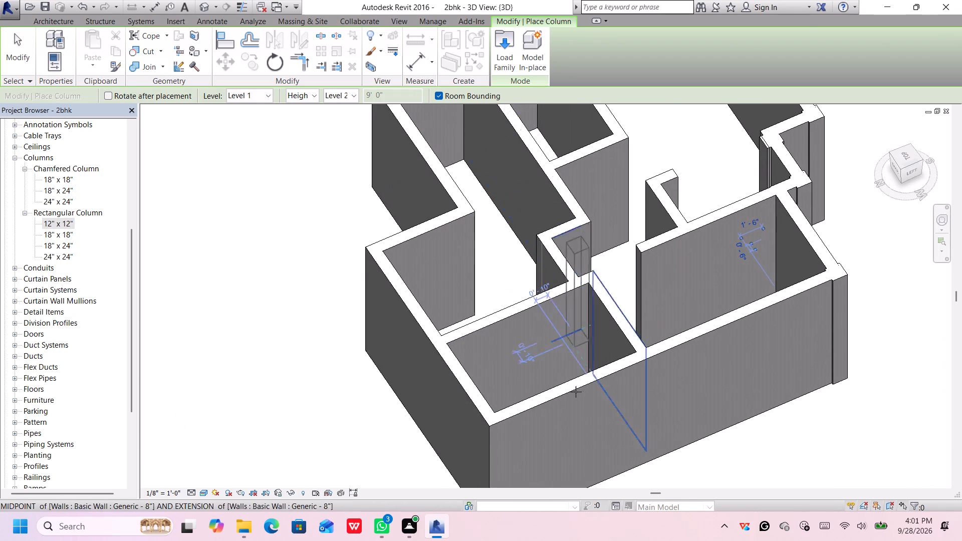
pyautogui.moveTo(572, 408); pyautogui.dragTo(610, 174, button='middle')
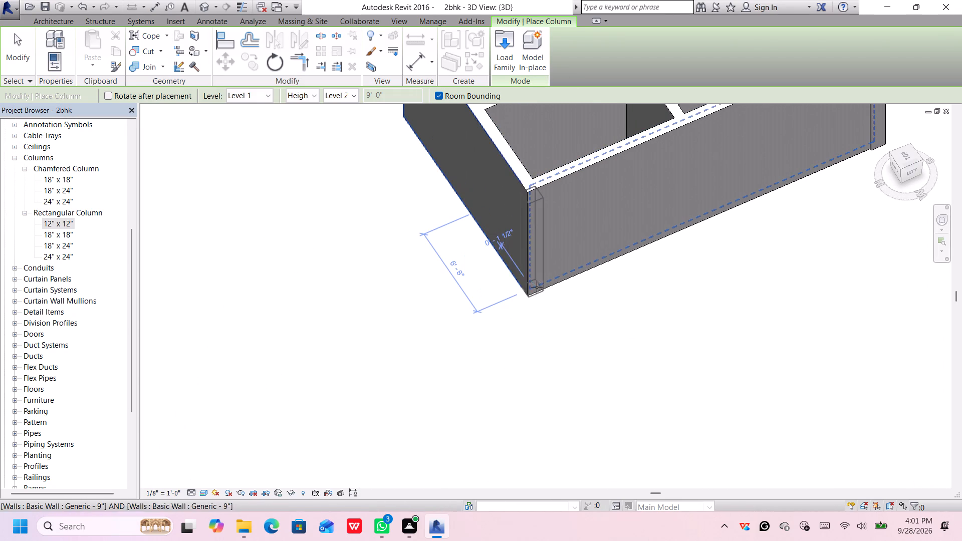
pyautogui.click(533, 289)
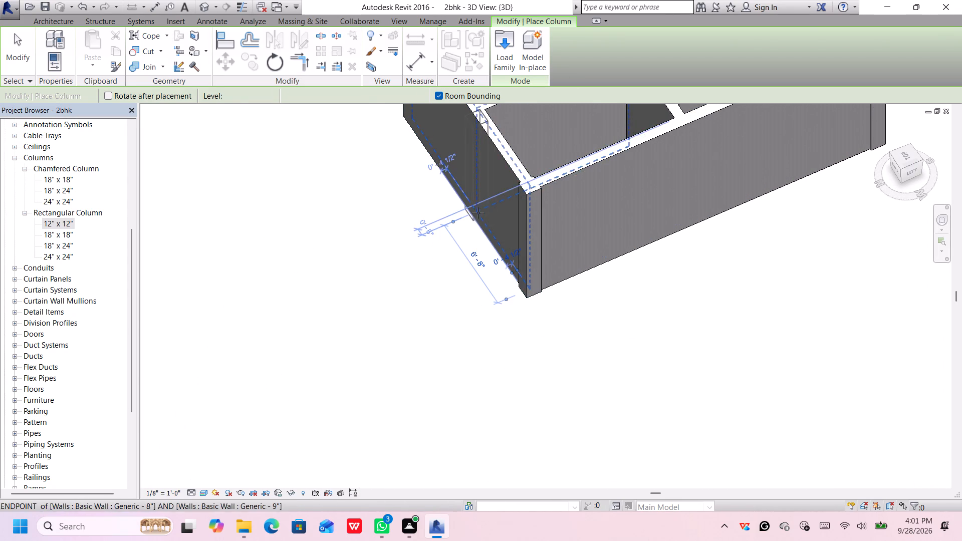
# Place a 12" x 12" Rectangular Column at the right end of the rear wall, at the outer corner of the back-right notch.
pyautogui.moveTo(478, 213); pyautogui.dragTo(516, 335, button='middle')
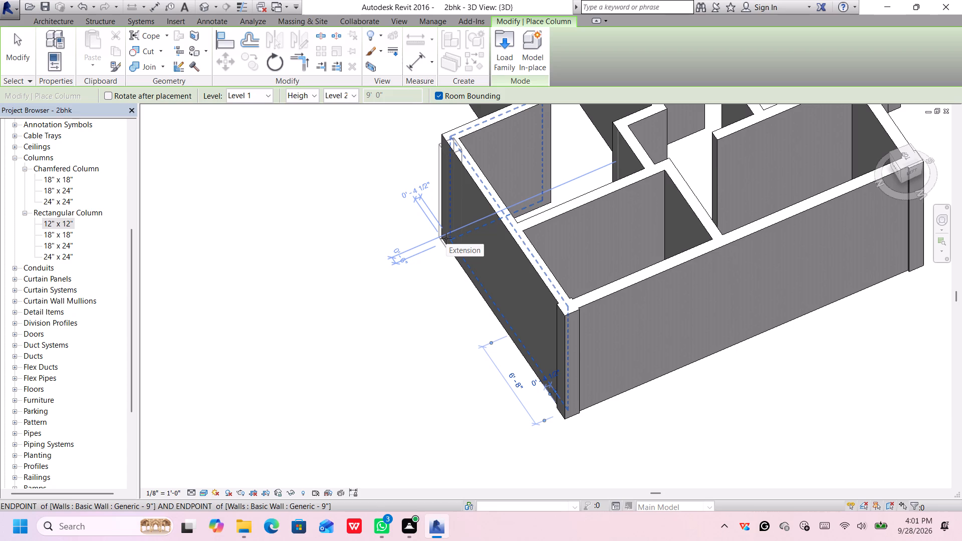
pyautogui.click(446, 238)
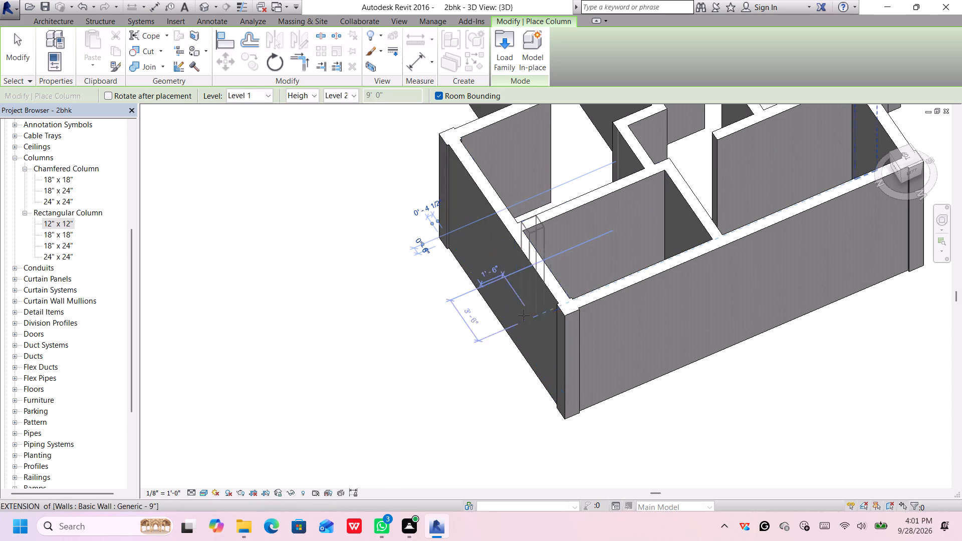
# Place two 12" x 12" Rectangular Columns at the inner corner of the back-right notch, one against each adjoining wall.
pyautogui.moveTo(513, 319); pyautogui.dragTo(517, 323, button='middle')
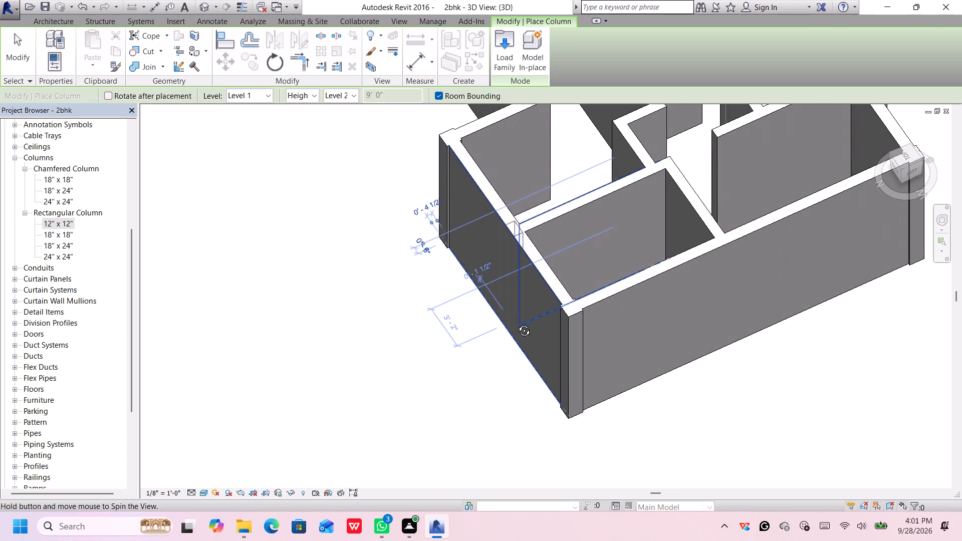
pyautogui.moveTo(517, 323); pyautogui.dragTo(719, 270, button='middle')
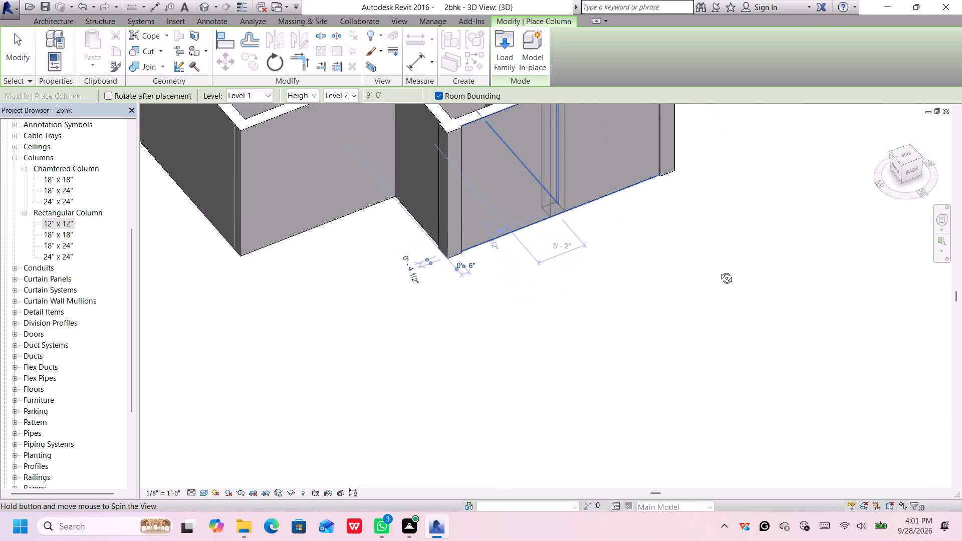
pyautogui.moveTo(719, 270); pyautogui.dragTo(762, 269, button='middle')
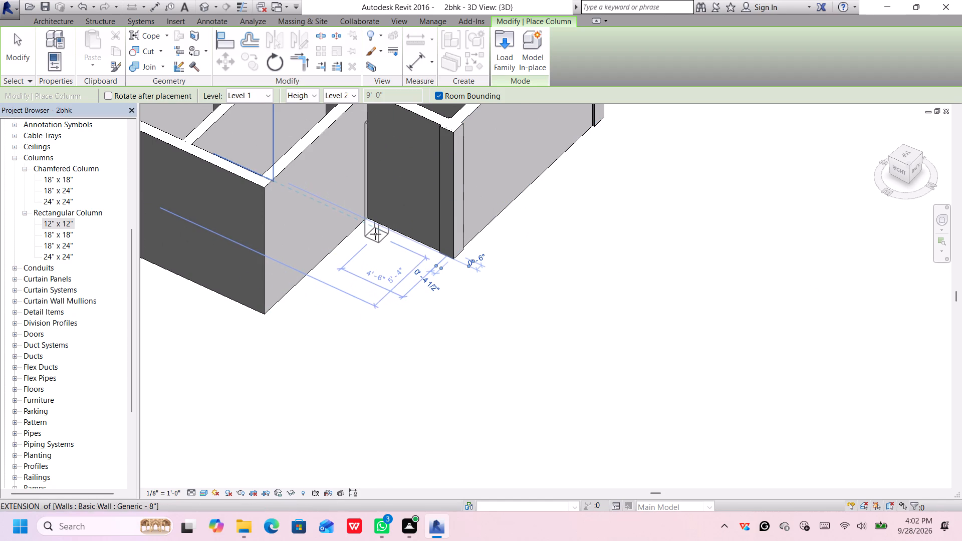
pyautogui.moveTo(374, 234); pyautogui.dragTo(401, 333, button='middle')
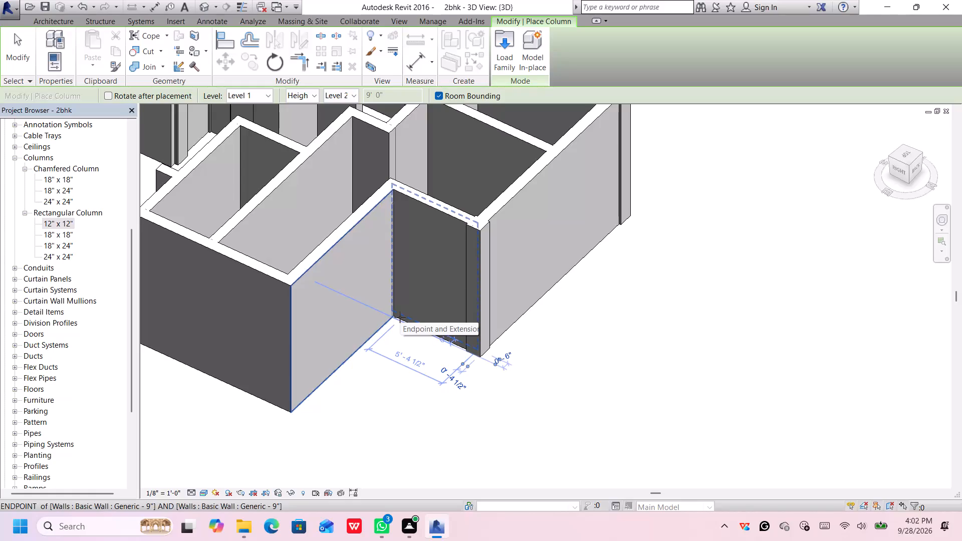
pyautogui.click(400, 317)
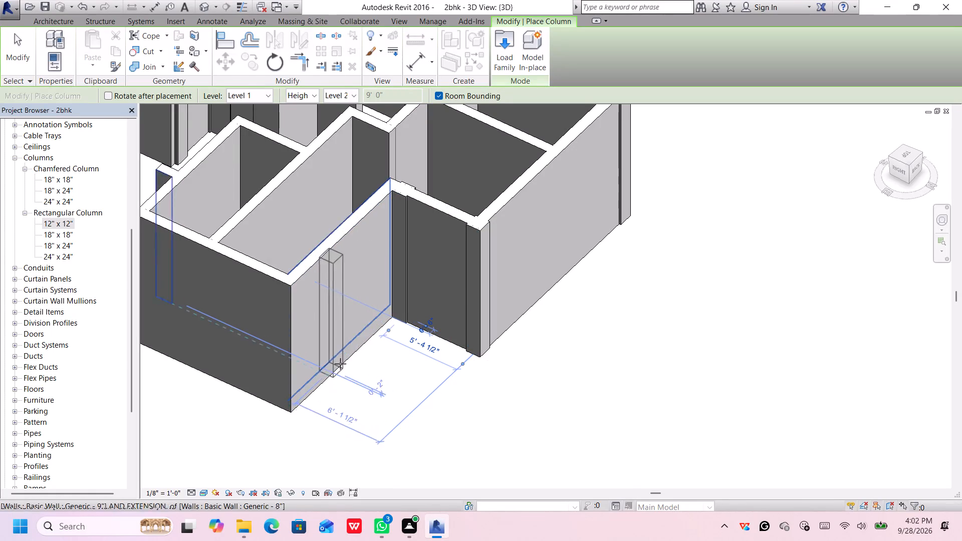
pyautogui.click(383, 321)
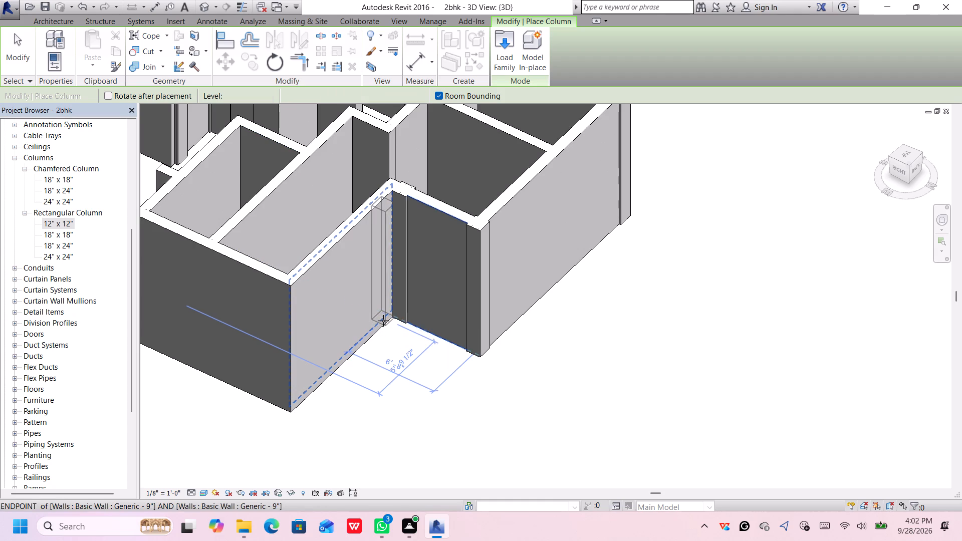
# Place a 12" x 12" Rectangular Column at the back-right exterior corner where the notch meets the right wall, and finish placing columns.
pyautogui.click(289, 410)
pyautogui.scroll(-3, 291, 389)
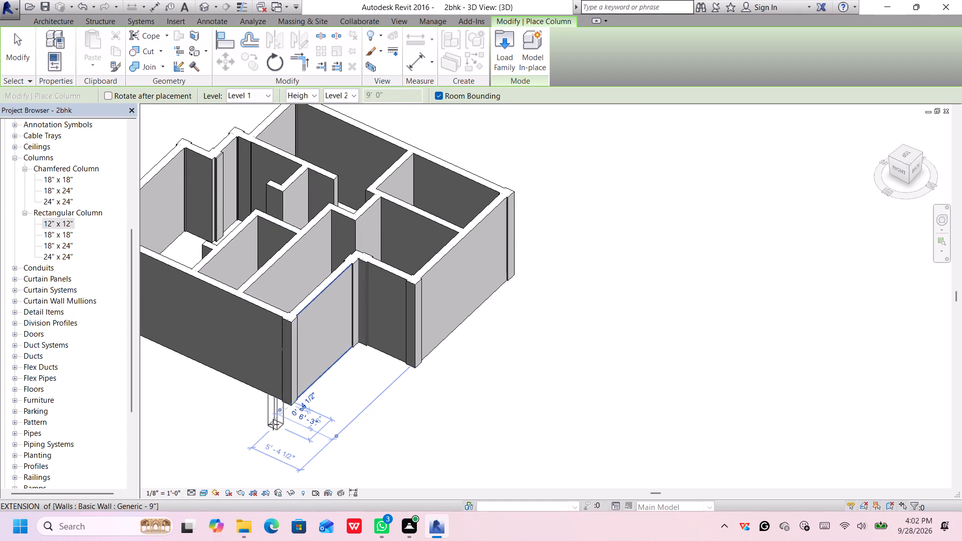
pyautogui.moveTo(273, 424); pyautogui.dragTo(383, 418, button='middle')
pyautogui.moveTo(381, 417); pyautogui.dragTo(381, 416, button='middle')
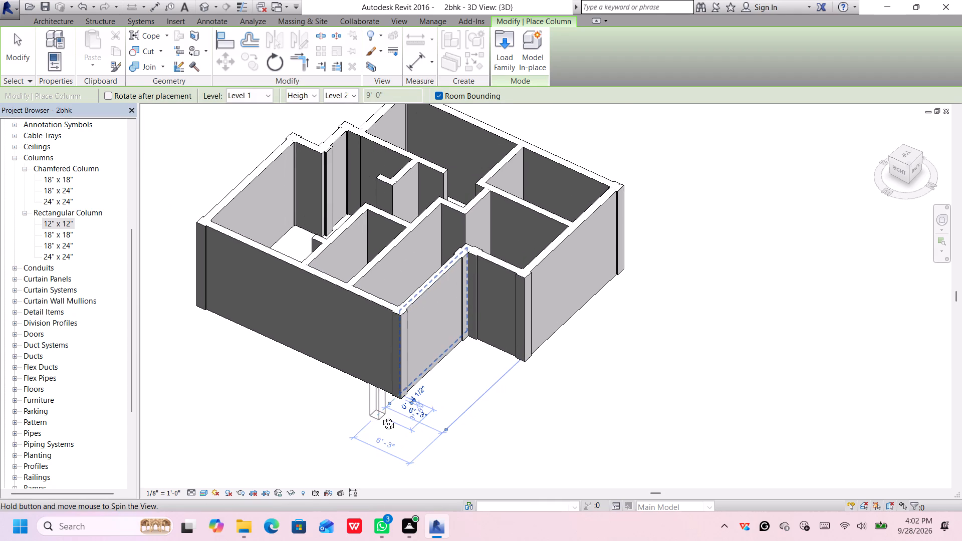
pyautogui.moveTo(381, 416); pyautogui.dragTo(520, 403, button='middle')
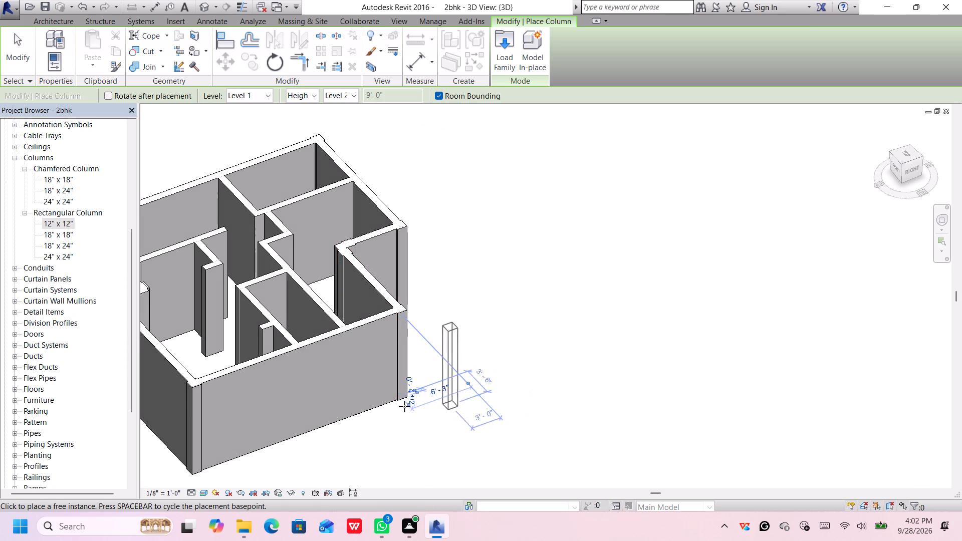
pyautogui.scroll(-3, 298, 438)
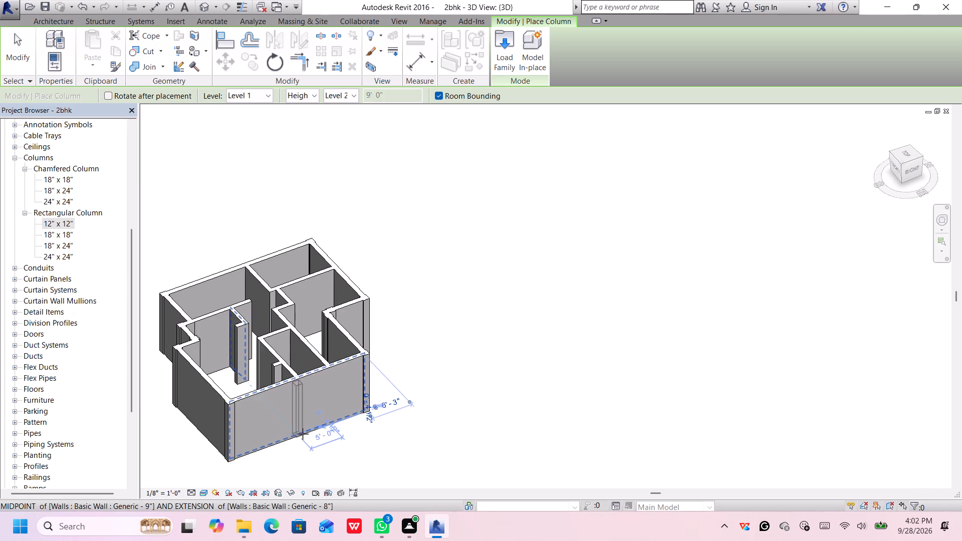
pyautogui.scroll(-1, 303, 439)
pyautogui.moveTo(162, 431); pyautogui.dragTo(290, 449, button='middle')
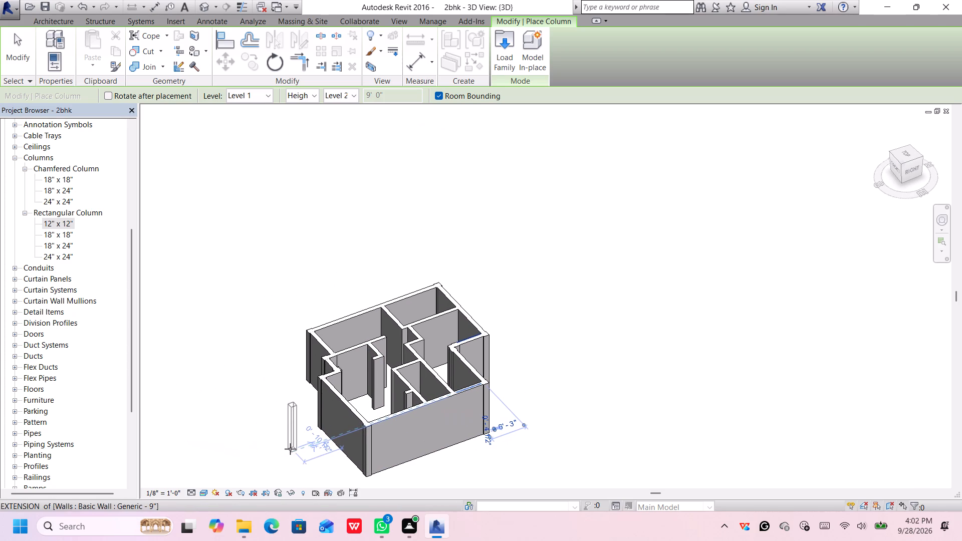
pyautogui.scroll(6, 512, 434)
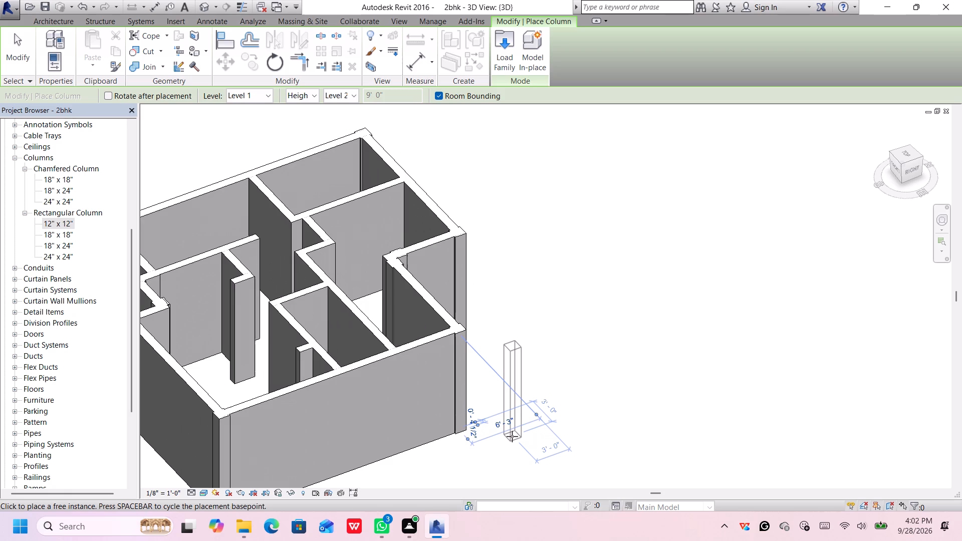
pyautogui.scroll(3, 512, 435)
pyautogui.moveTo(503, 398); pyautogui.dragTo(506, 407, button='middle')
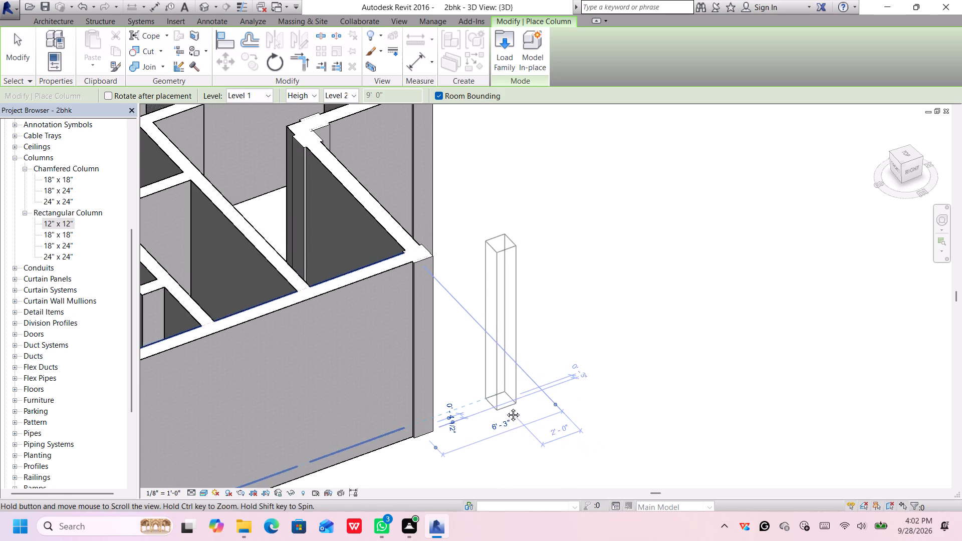
pyautogui.moveTo(506, 407); pyautogui.dragTo(532, 506, button='middle')
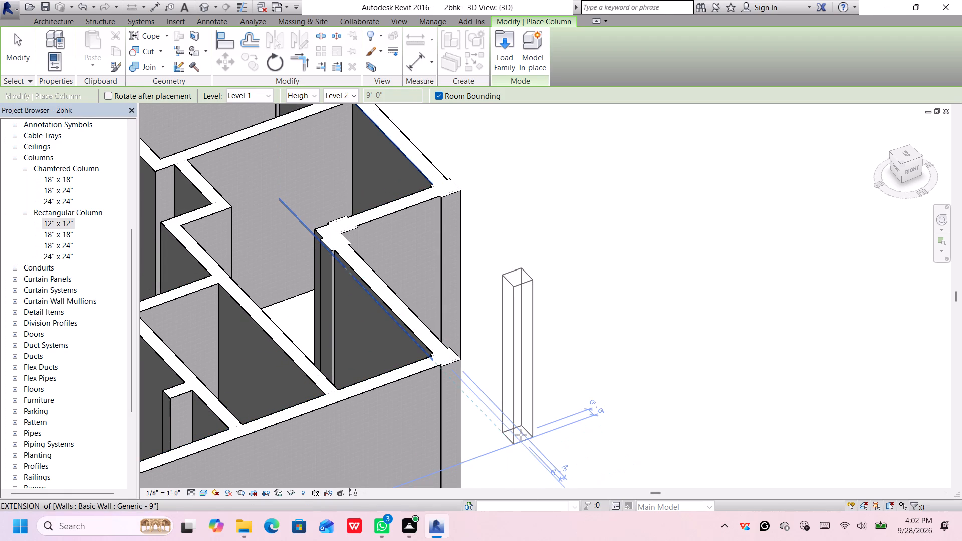
pyautogui.press('Escape')
pyautogui.press('Escape')
# Delete the overlapping extra 12" x 12" column that projects into the room at the inner corner of the second front-wall jog.
pyautogui.scroll(-4, 326, 376)
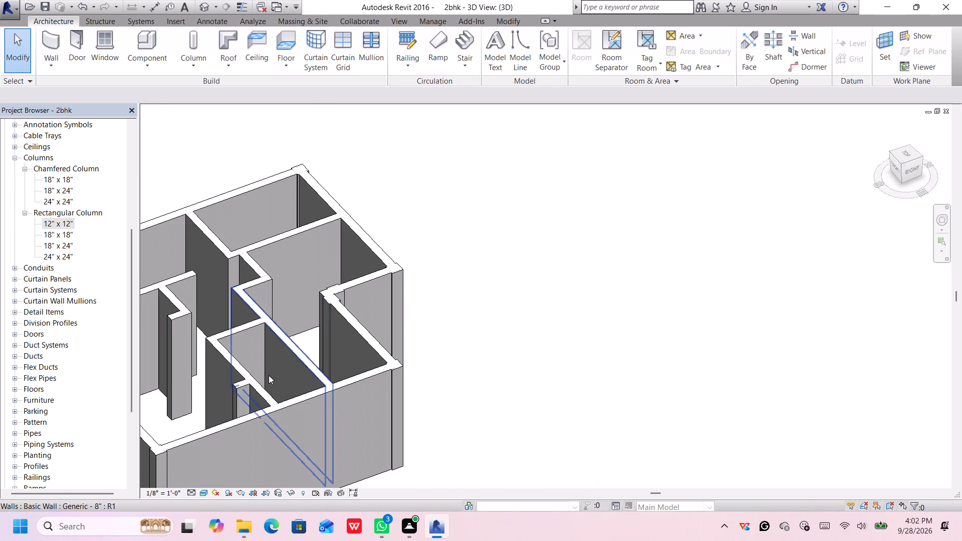
pyautogui.scroll(-2, 225, 392)
pyautogui.moveTo(202, 414); pyautogui.dragTo(416, 361, button='middle')
pyautogui.scroll(2, 340, 327)
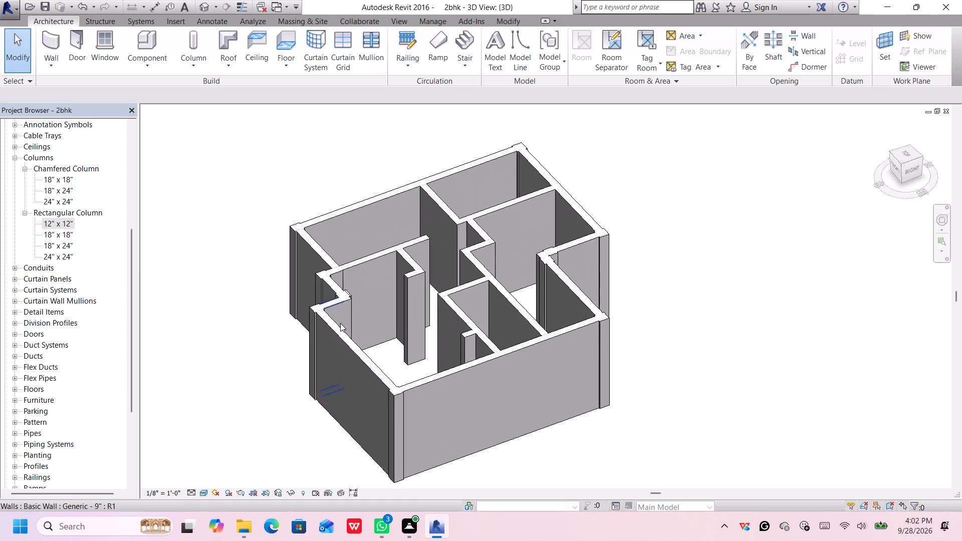
pyautogui.scroll(3, 340, 323)
pyautogui.moveTo(359, 258); pyautogui.dragTo(357, 328, button='middle')
pyautogui.scroll(6, 349, 327)
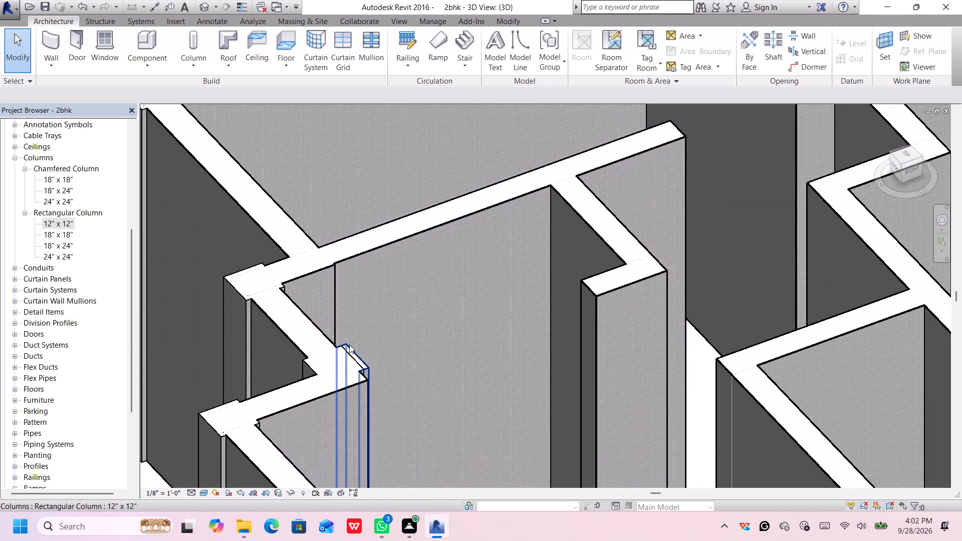
pyautogui.scroll(8, 350, 350)
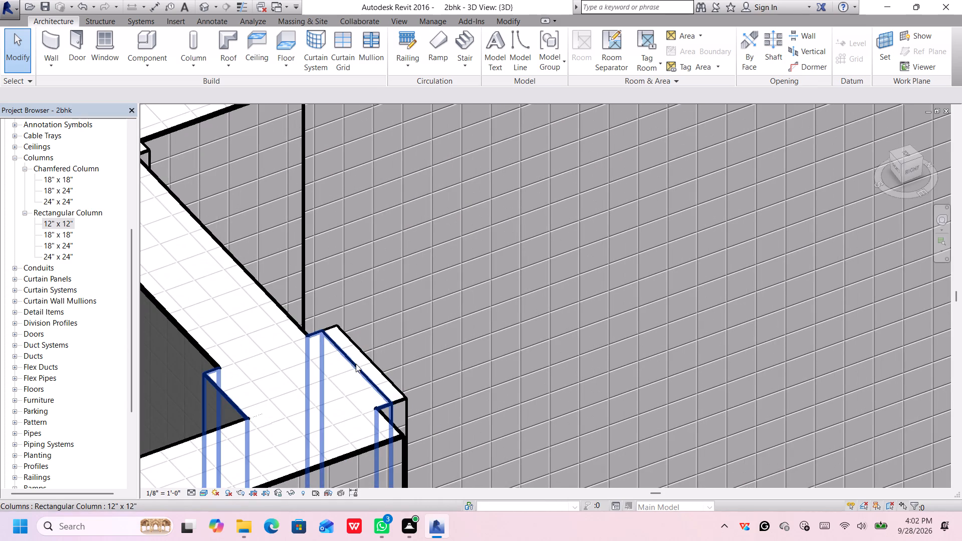
pyautogui.click(365, 367)
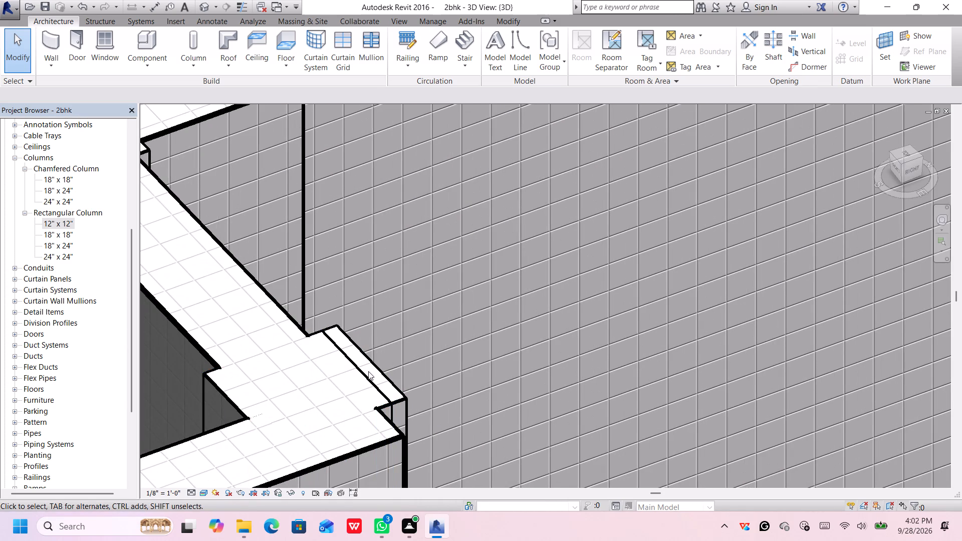
pyautogui.click(368, 372)
pyautogui.click(391, 403)
pyautogui.click(396, 412)
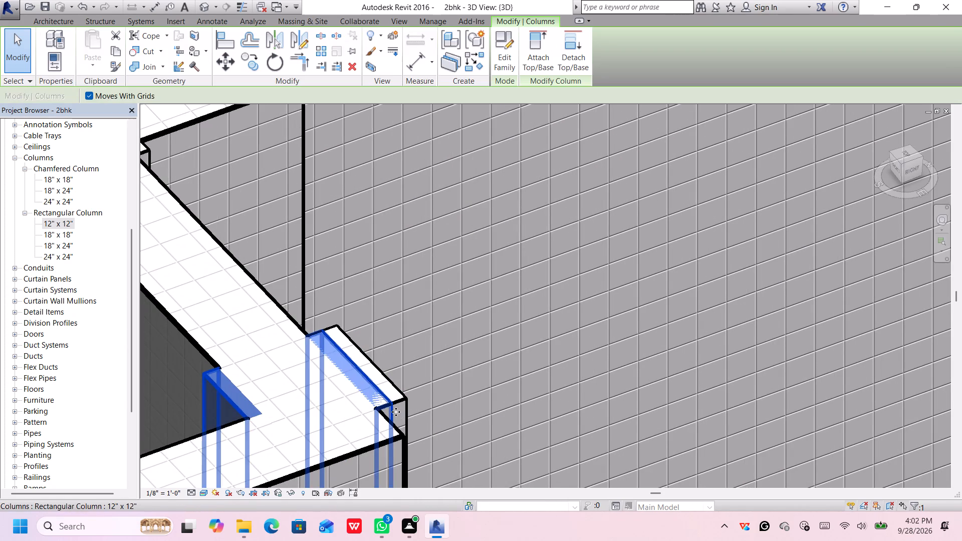
pyautogui.press('Escape')
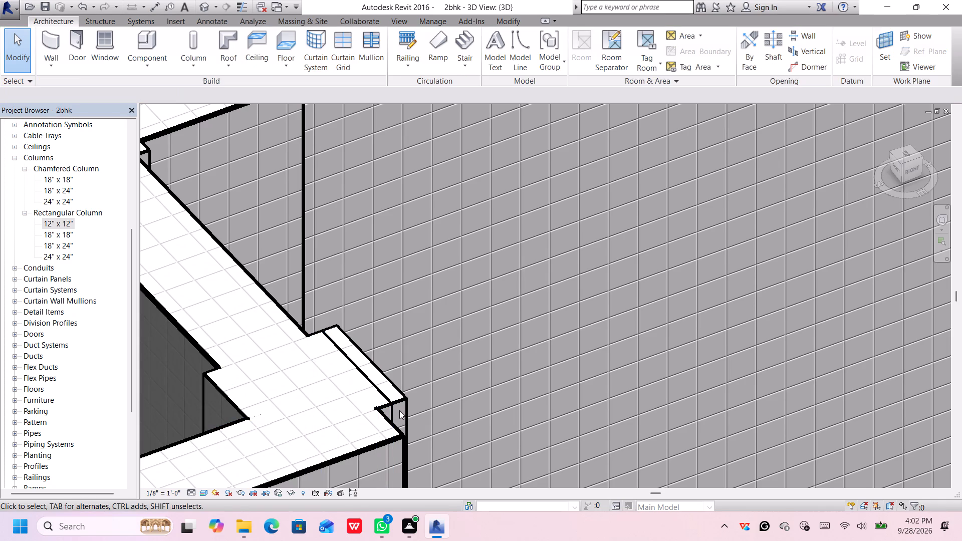
pyautogui.click(399, 410)
pyautogui.click(399, 395)
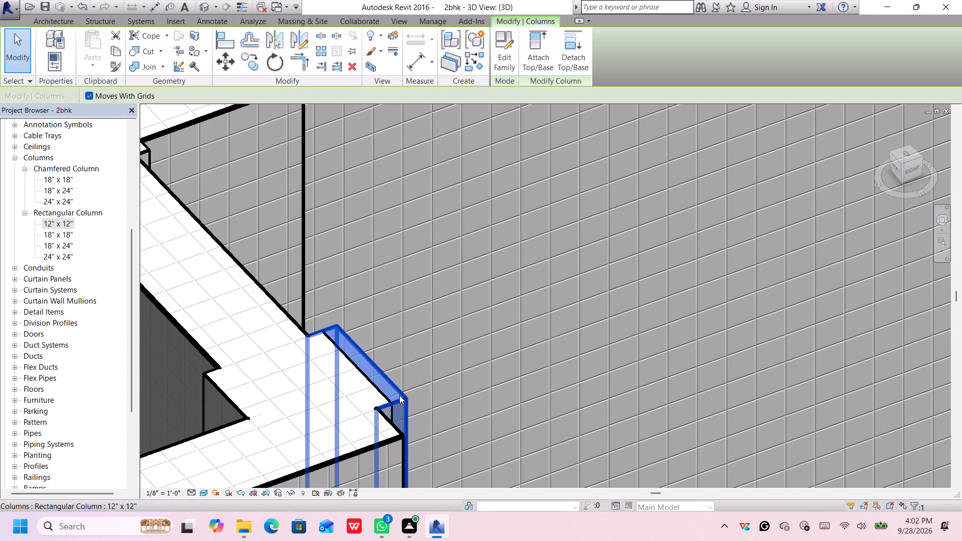
pyautogui.press('Delete')
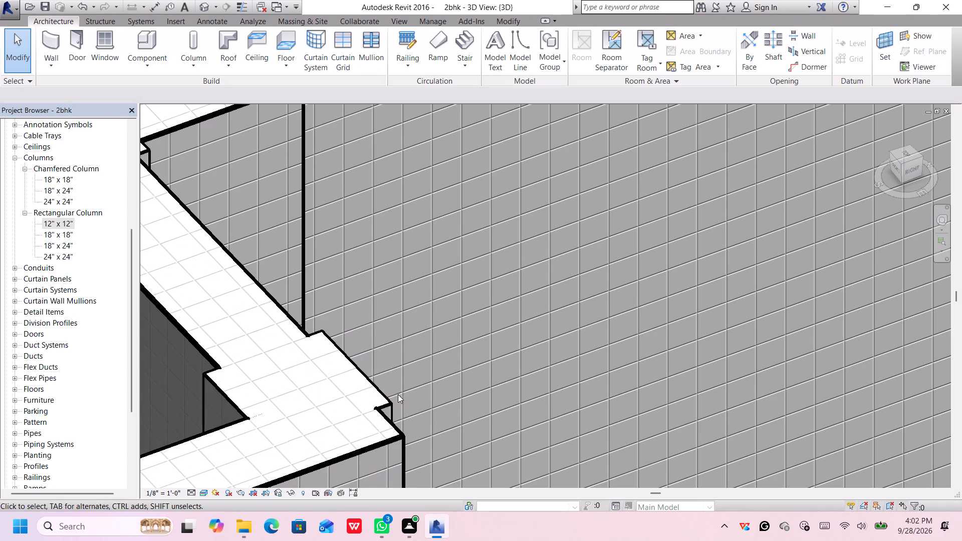
# Examine the remaining column at the second front-wall jog and the columns along the adjoining front and right exterior walls.
pyautogui.scroll(-2, 380, 395)
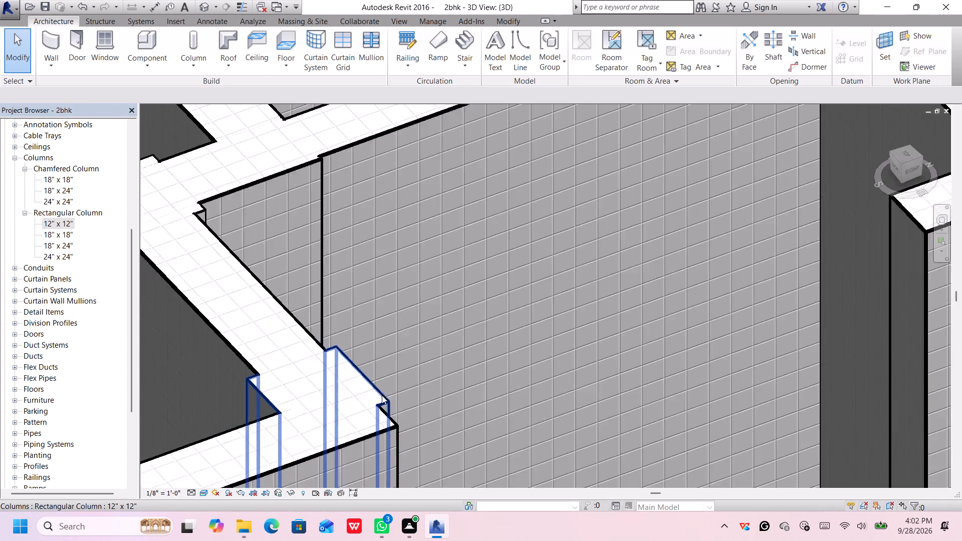
pyautogui.scroll(-6, 382, 395)
pyautogui.scroll(1, 426, 415)
pyautogui.scroll(-5, 426, 416)
pyautogui.moveTo(422, 420); pyautogui.dragTo(378, 312, button='middle')
pyautogui.scroll(-2, 343, 297)
pyautogui.scroll(6, 343, 295)
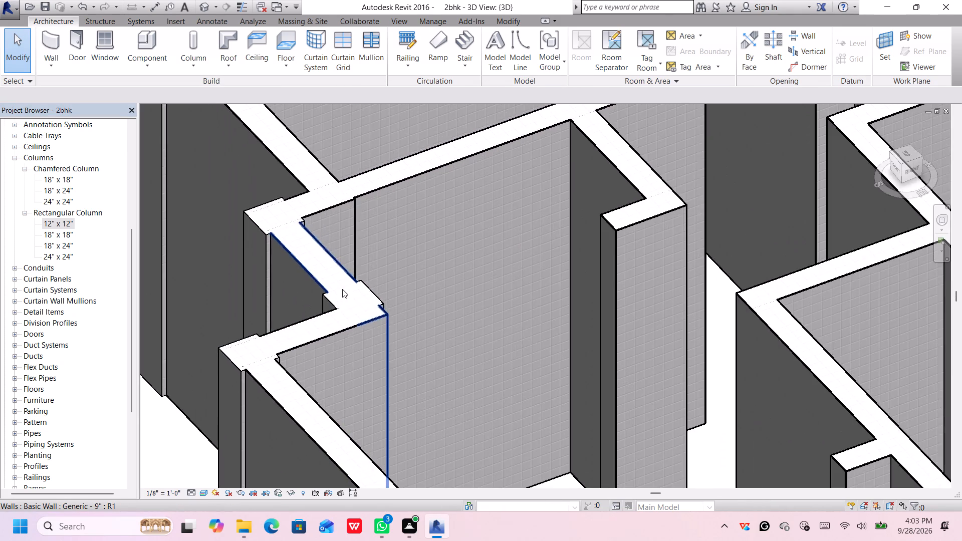
pyautogui.scroll(6, 342, 290)
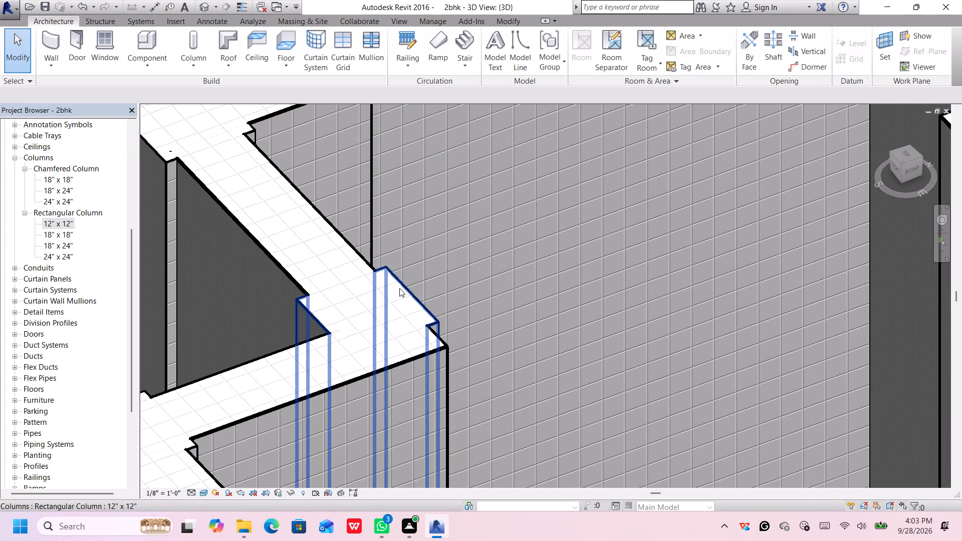
pyautogui.scroll(4, 399, 288)
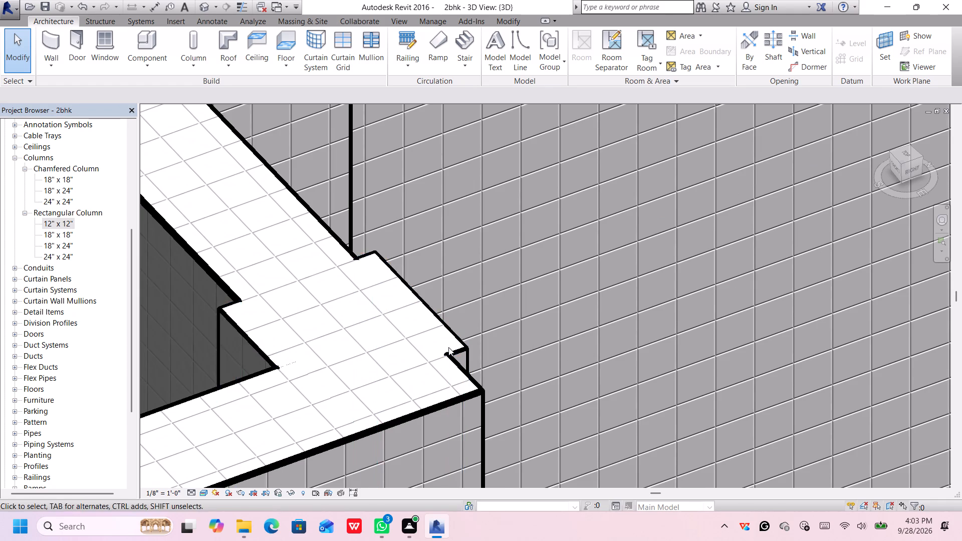
pyautogui.scroll(-6, 448, 347)
pyautogui.scroll(-7, 461, 398)
pyautogui.moveTo(470, 430); pyautogui.dragTo(408, 271, button='middle')
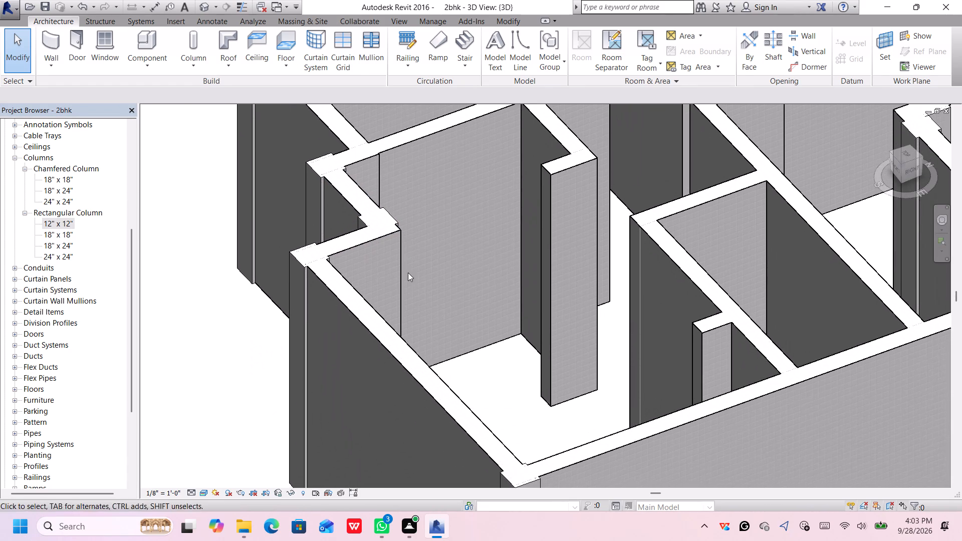
pyautogui.scroll(-2, 410, 338)
pyautogui.moveTo(415, 371); pyautogui.dragTo(408, 285, button='middle')
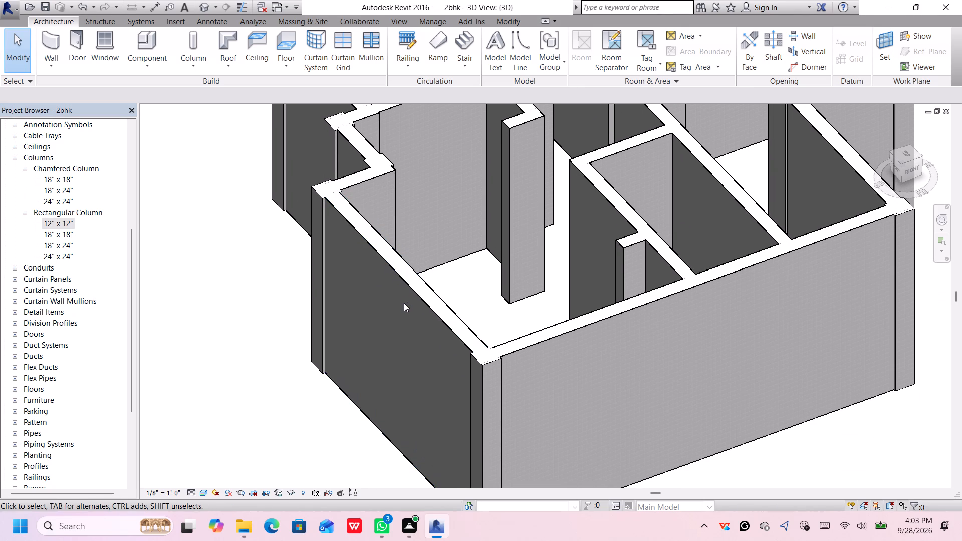
pyautogui.moveTo(423, 288); pyautogui.dragTo(375, 249, button='middle')
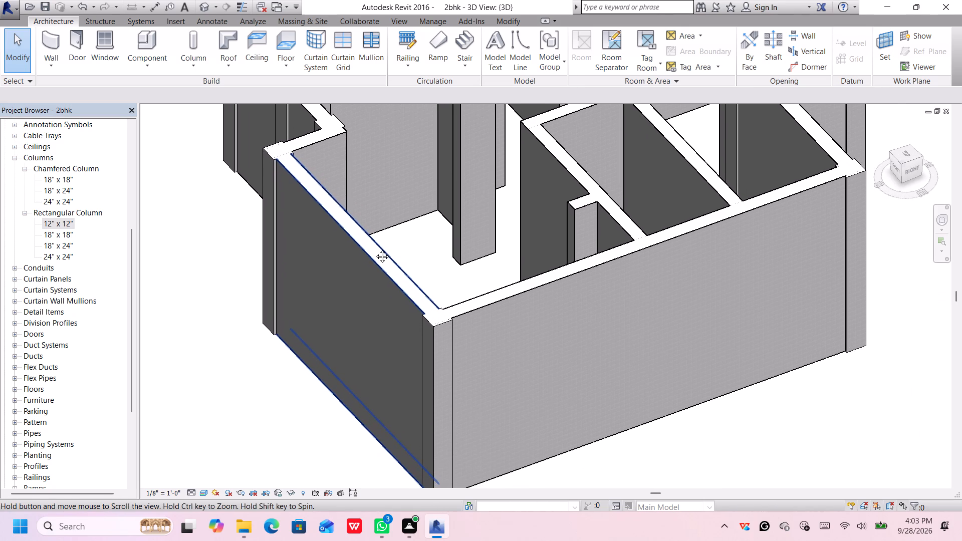
pyautogui.moveTo(375, 249); pyautogui.dragTo(375, 249, button='middle')
pyautogui.moveTo(295, 278); pyautogui.dragTo(301, 287, button='middle')
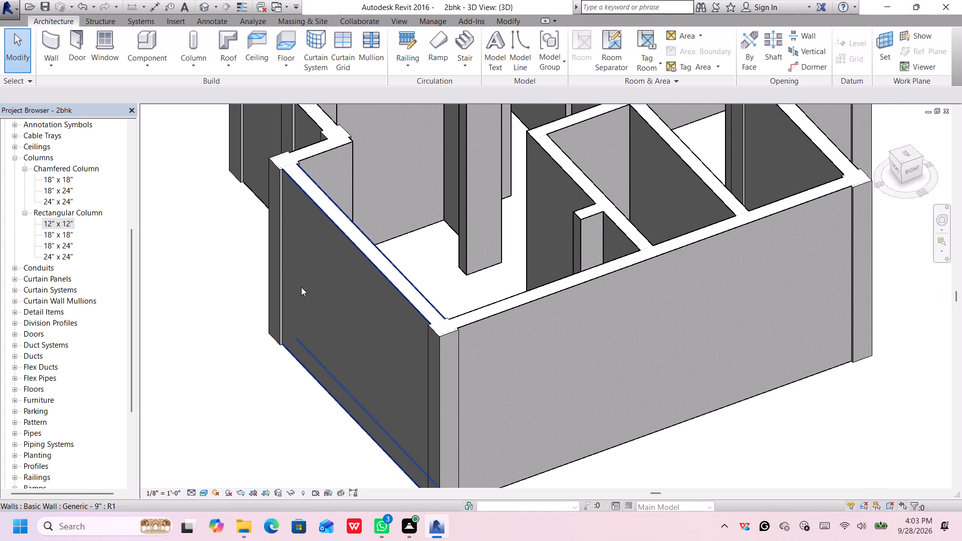
pyautogui.moveTo(410, 392); pyautogui.dragTo(405, 365, button='middle')
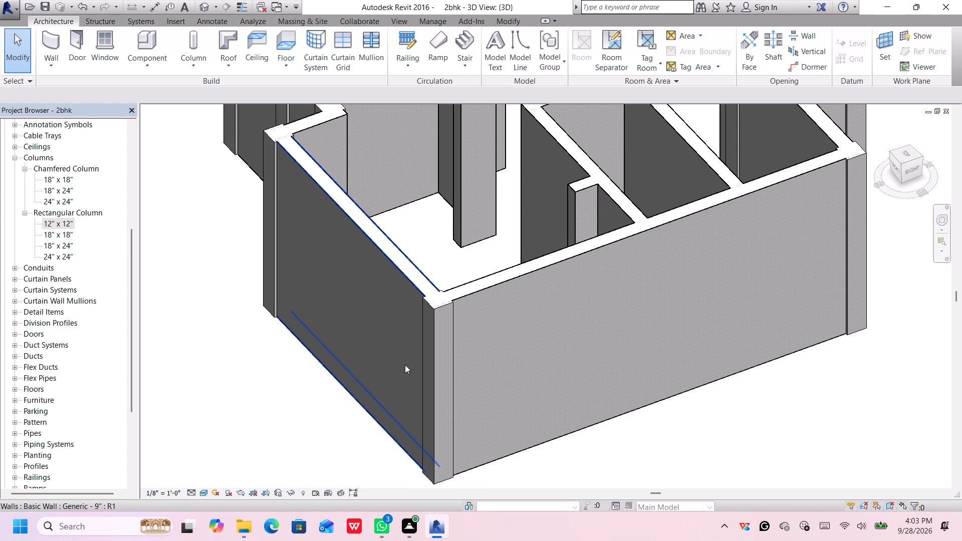
pyautogui.middleClick(356, 360)
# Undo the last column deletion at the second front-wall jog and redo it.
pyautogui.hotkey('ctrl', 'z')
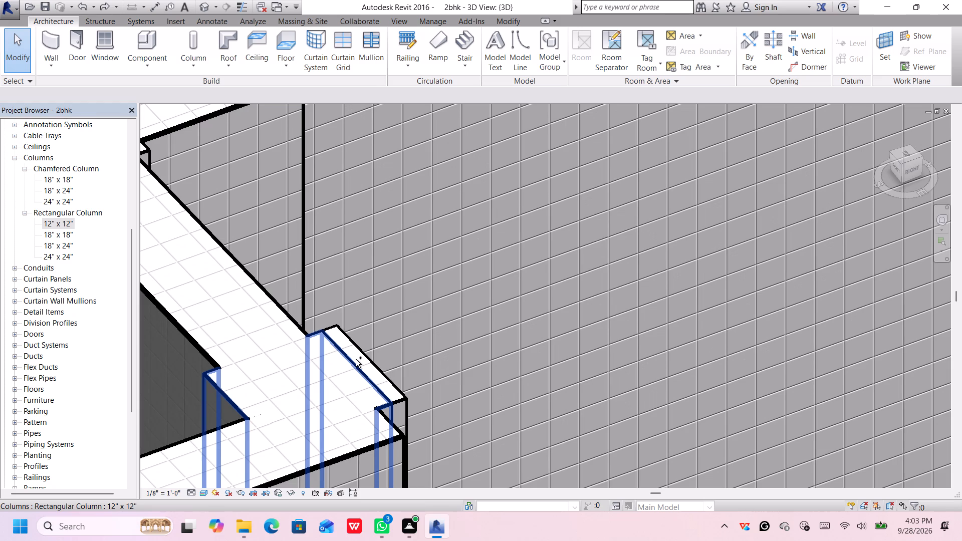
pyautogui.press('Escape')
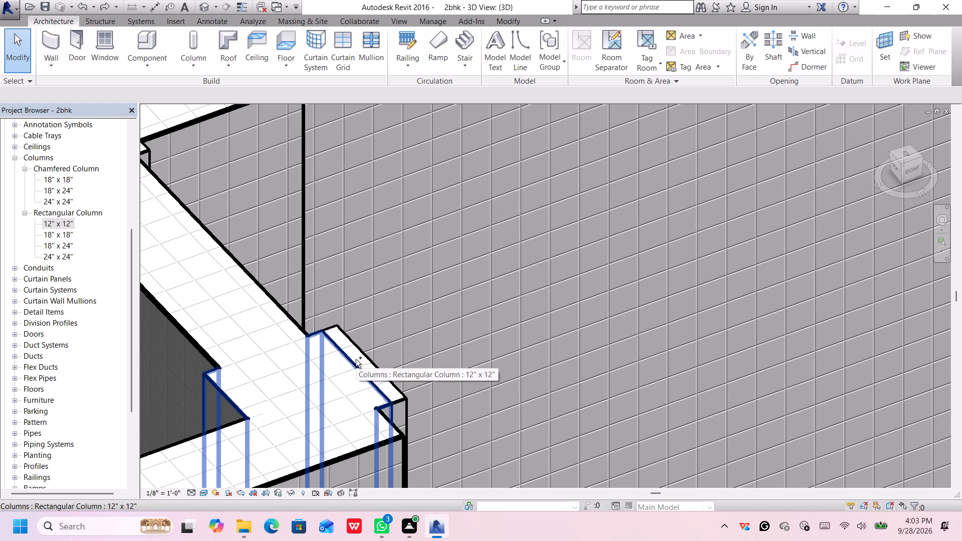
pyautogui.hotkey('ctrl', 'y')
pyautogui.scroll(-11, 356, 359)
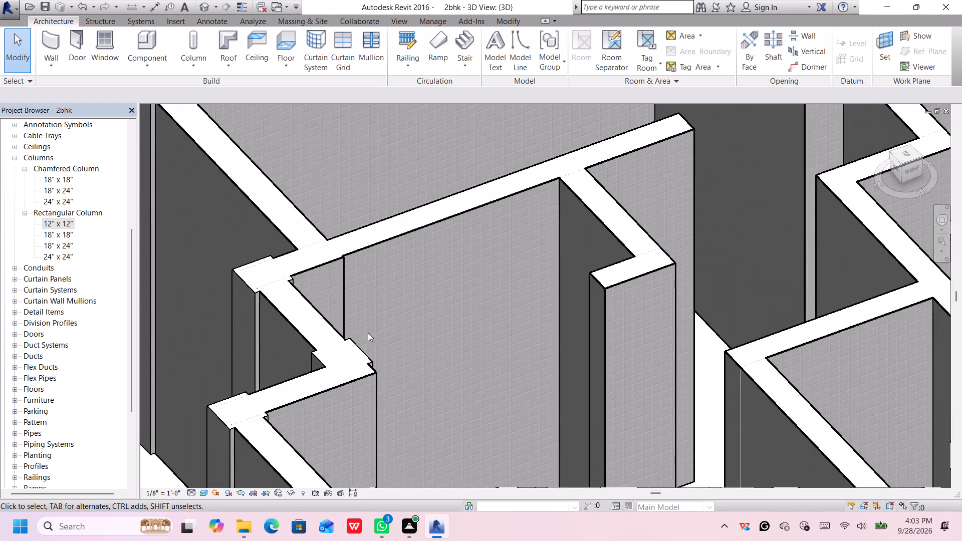
# Shift the front wall beyond the second jog outward, to 3'-3" from the adjoining jog wall.
pyautogui.scroll(-5, 368, 333)
pyautogui.moveTo(375, 377); pyautogui.dragTo(387, 319, button='middle')
pyautogui.moveTo(387, 319); pyautogui.dragTo(451, 319, button='middle')
pyautogui.moveTo(453, 433); pyautogui.dragTo(447, 320, button='middle')
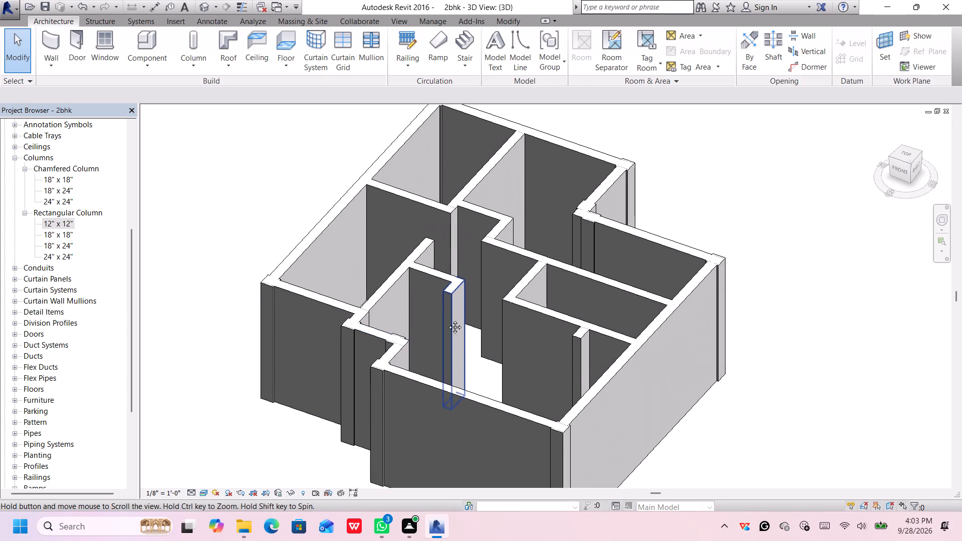
pyautogui.moveTo(447, 320); pyautogui.dragTo(447, 266, button='middle')
pyautogui.scroll(1, 565, 338)
pyautogui.moveTo(483, 362); pyautogui.dragTo(527, 366, button='middle')
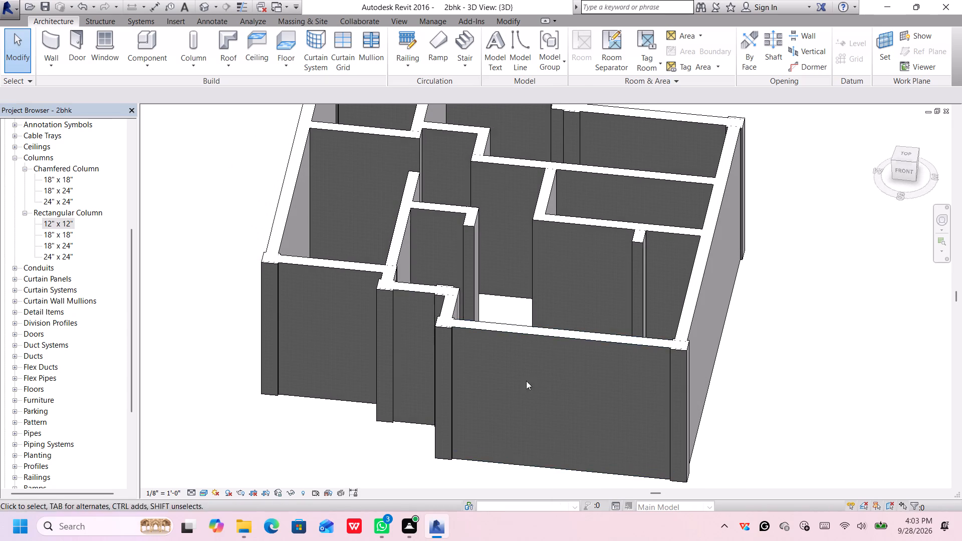
pyautogui.moveTo(530, 386); pyautogui.dragTo(519, 330, button='middle')
pyautogui.click(492, 282)
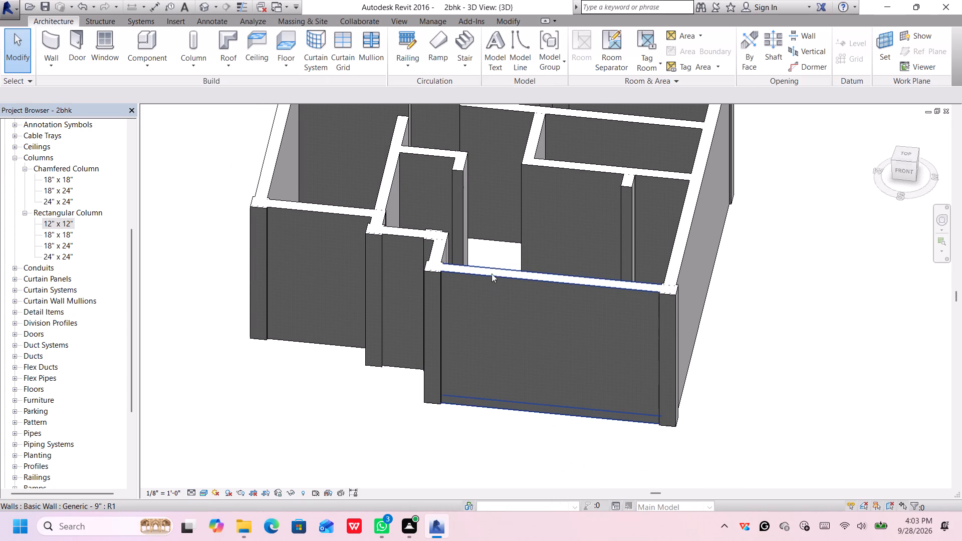
pyautogui.click(492, 274)
pyautogui.scroll(3, 441, 270)
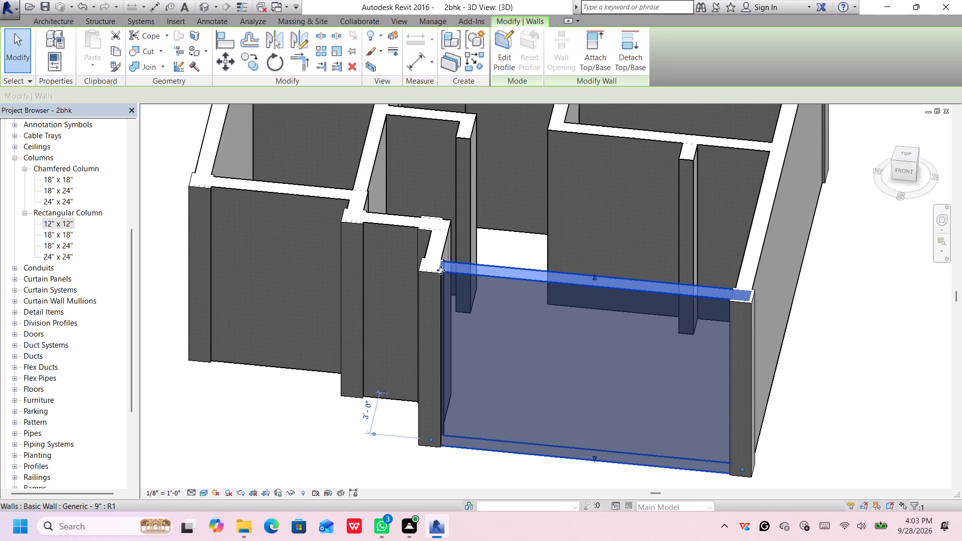
pyautogui.press('Escape')
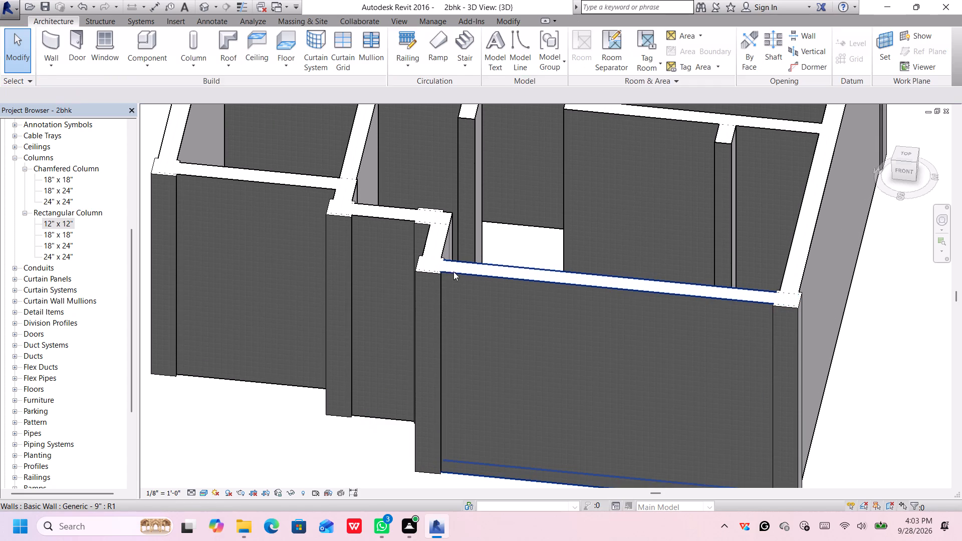
pyautogui.click(456, 277)
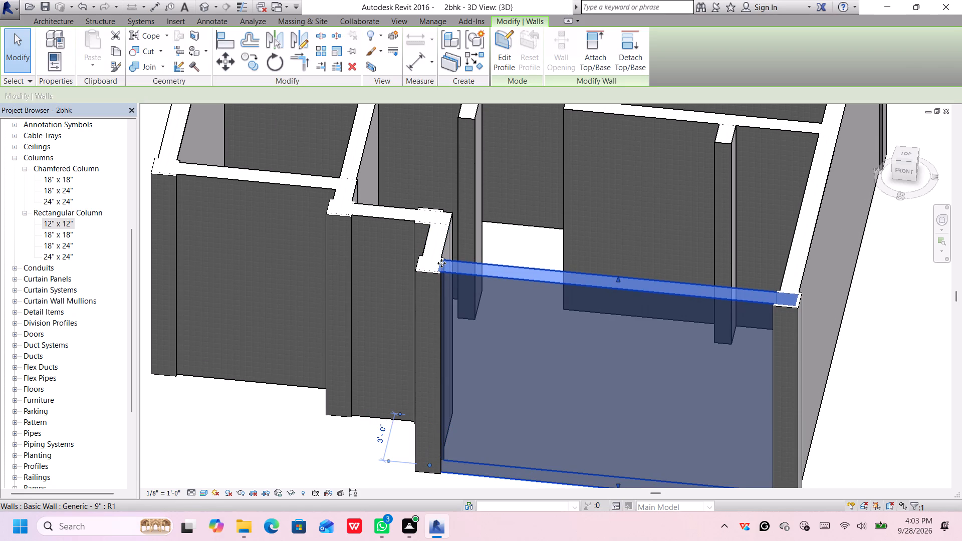
pyautogui.moveTo(438, 263); pyautogui.dragTo(484, 271)
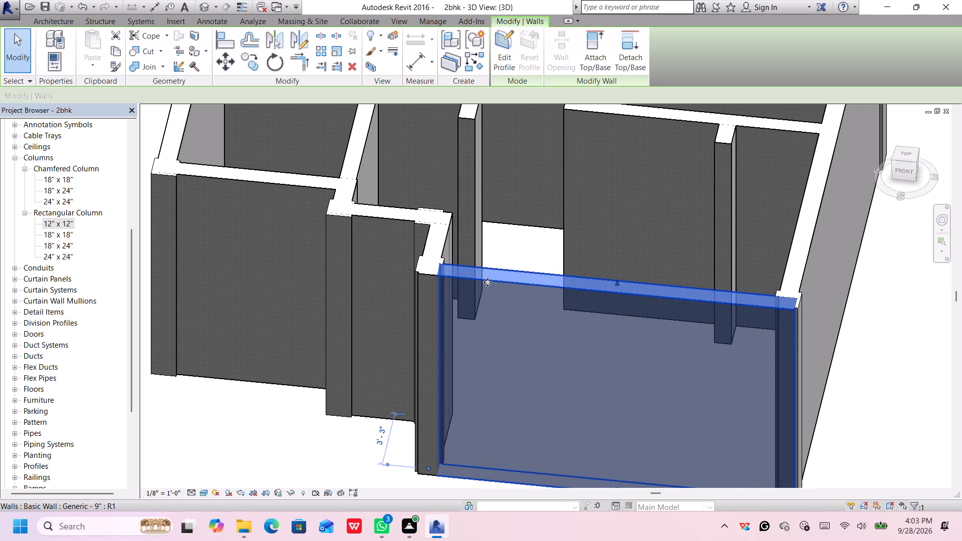
# Shorten the front wall from its jog end to a stub about 1'-7" long at the front-right corner column.
pyautogui.scroll(-2, 508, 310)
pyautogui.moveTo(510, 329); pyautogui.dragTo(508, 311, button='middle')
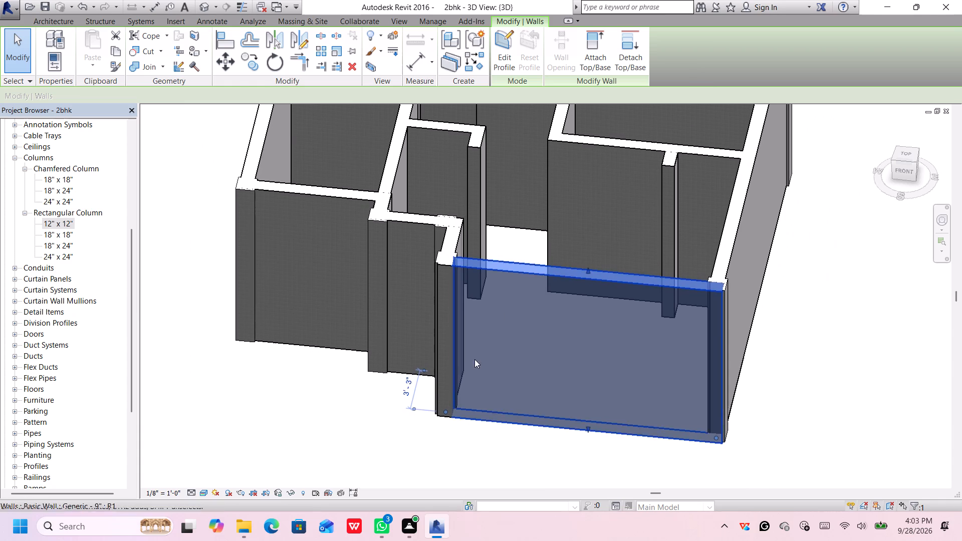
pyautogui.scroll(3, 453, 390)
pyautogui.moveTo(439, 422); pyautogui.dragTo(461, 424)
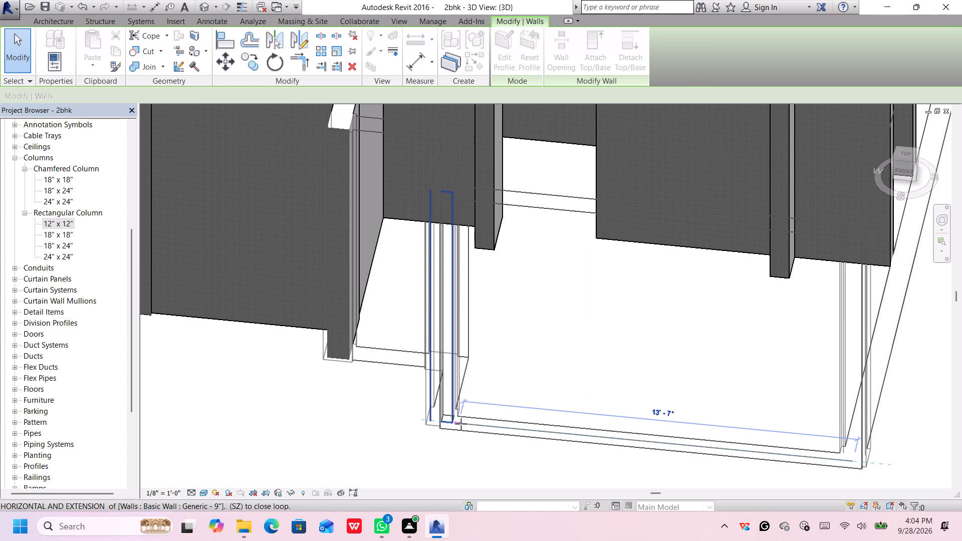
pyautogui.moveTo(461, 424); pyautogui.dragTo(775, 456)
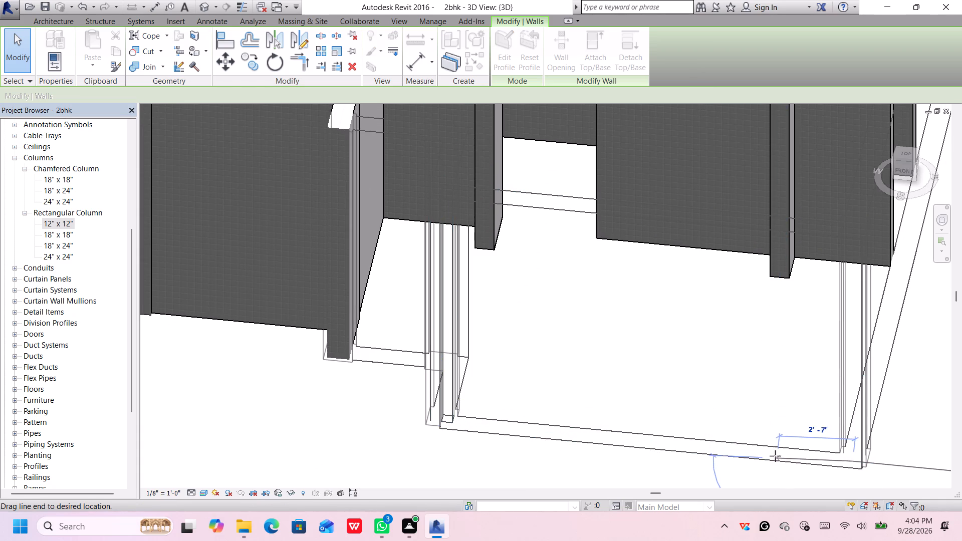
pyautogui.moveTo(775, 456); pyautogui.dragTo(777, 456)
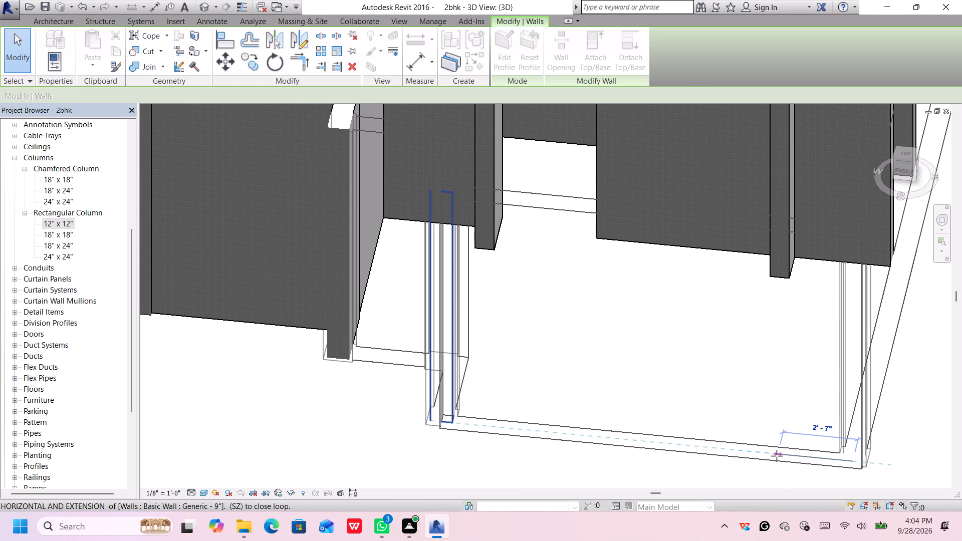
pyautogui.moveTo(777, 456); pyautogui.dragTo(801, 454)
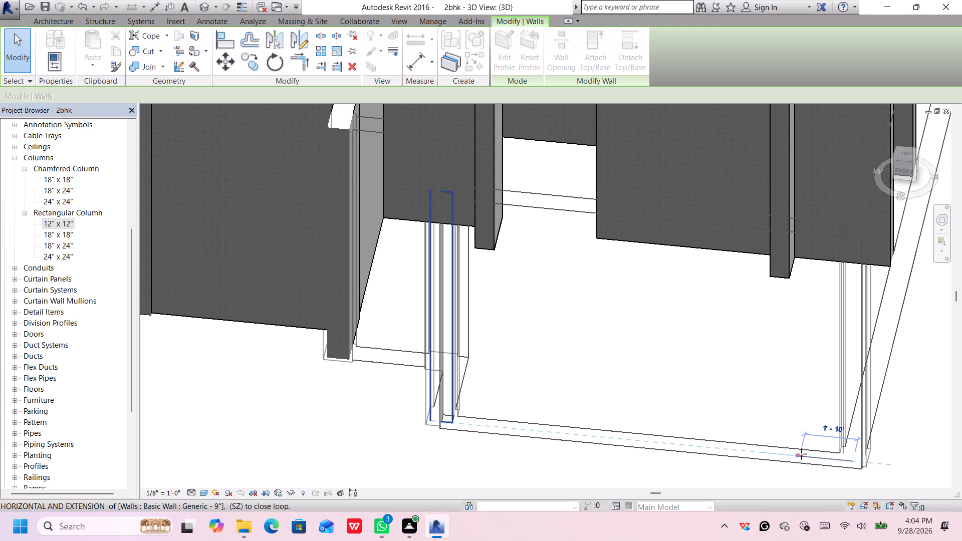
pyautogui.moveTo(801, 454); pyautogui.dragTo(807, 453)
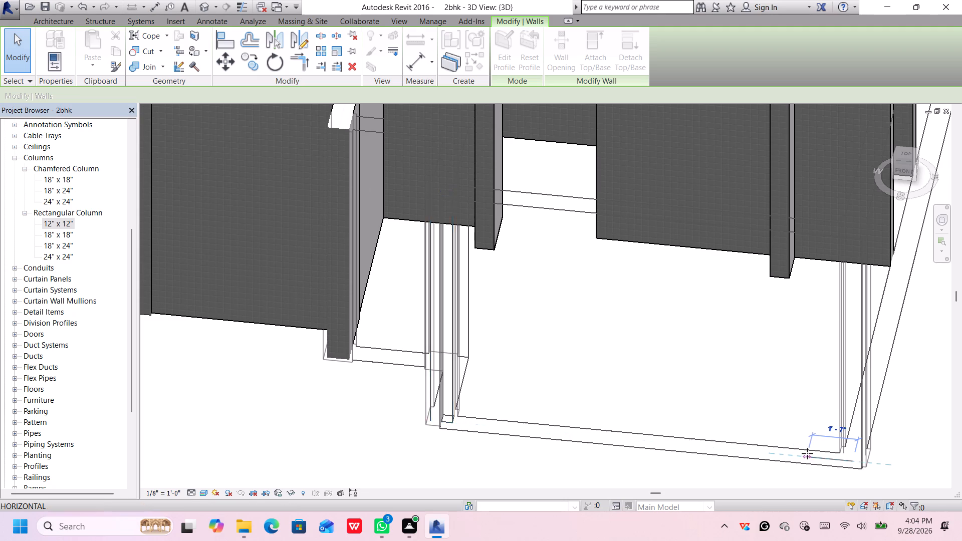
pyautogui.moveTo(807, 453); pyautogui.dragTo(809, 455)
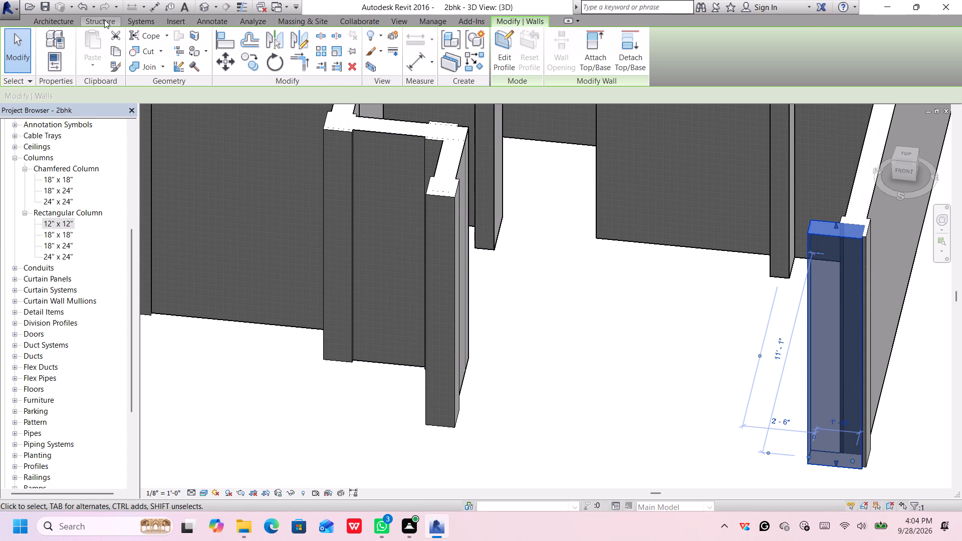
# Draw a straight 8'-0" wall, 10' 0" high, from the second-jog column along the front line towards the stub, leaving an entrance gap.
pyautogui.click(33, 19)
pyautogui.click(39, 38)
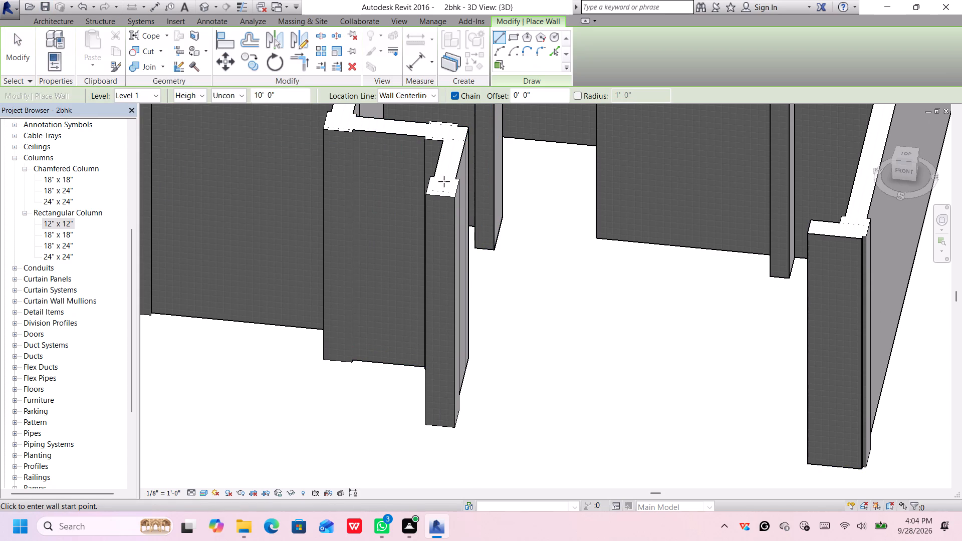
pyautogui.click(498, 39)
pyautogui.click(907, 156)
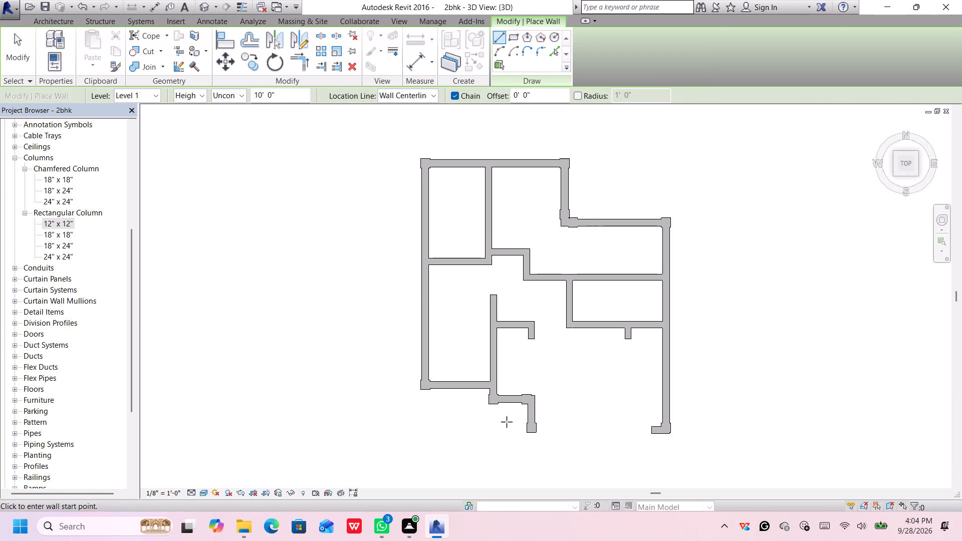
pyautogui.click(530, 426)
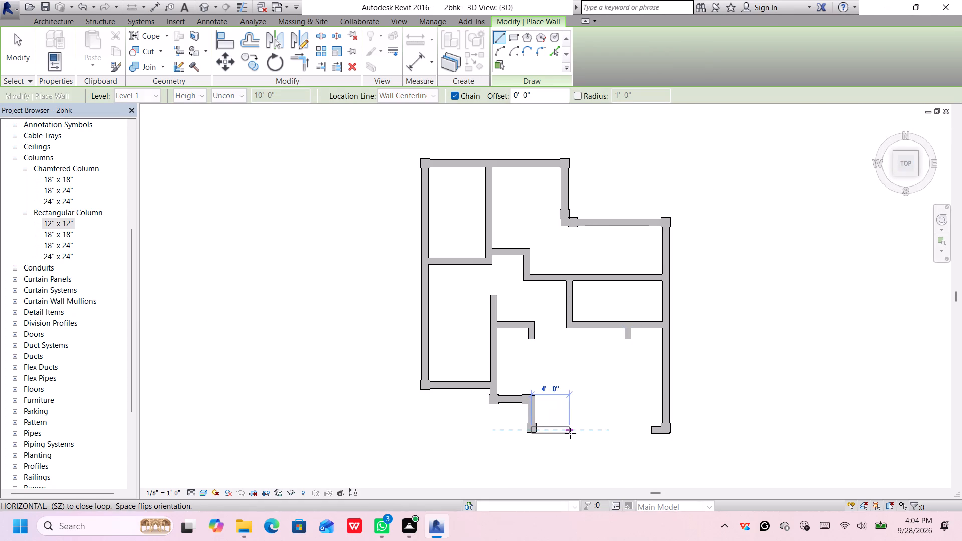
pyautogui.click(606, 431)
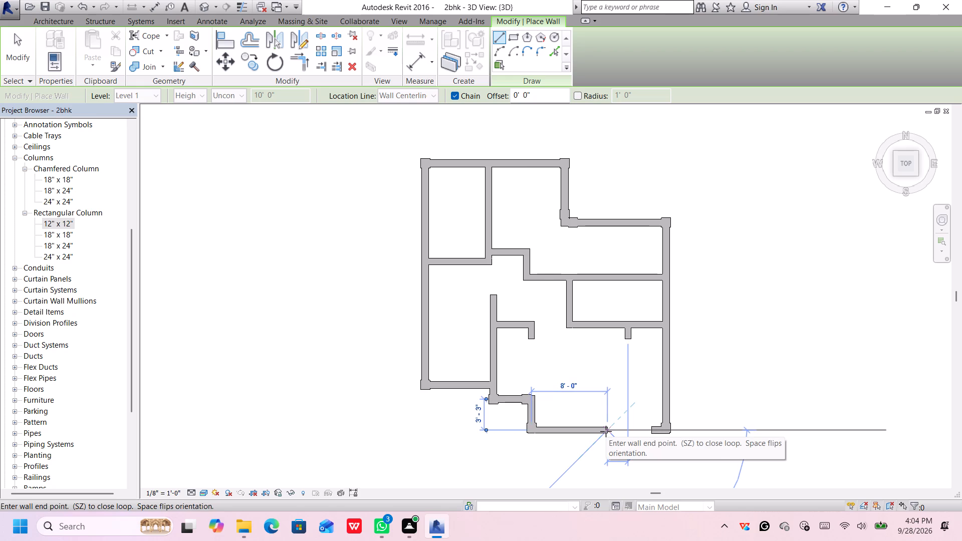
pyautogui.press('Escape')
pyautogui.scroll(-2, 621, 434)
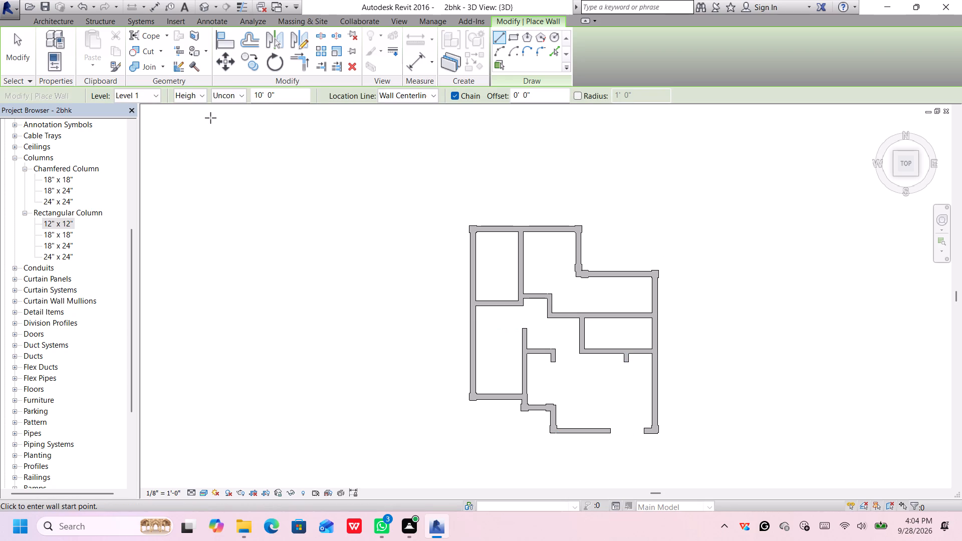
pyautogui.click(53, 18)
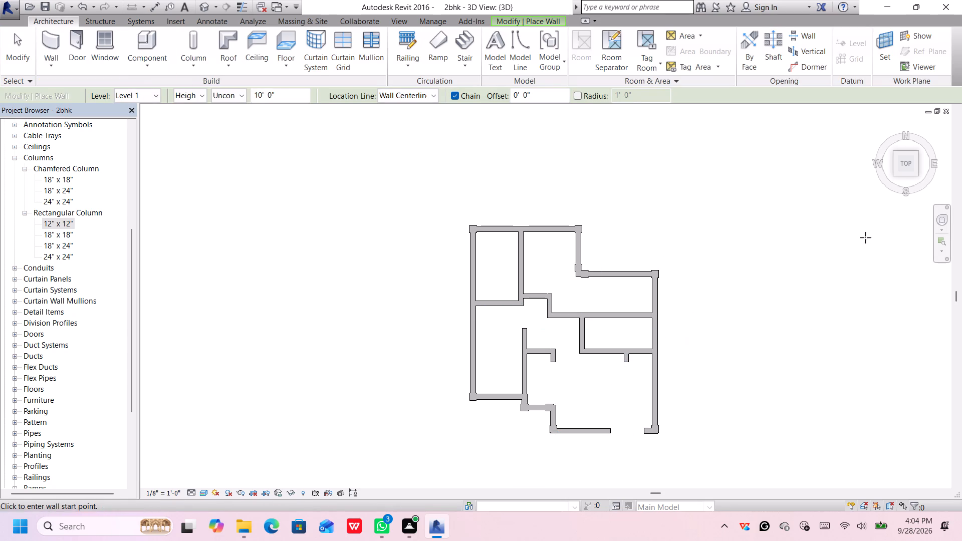
pyautogui.click(897, 173)
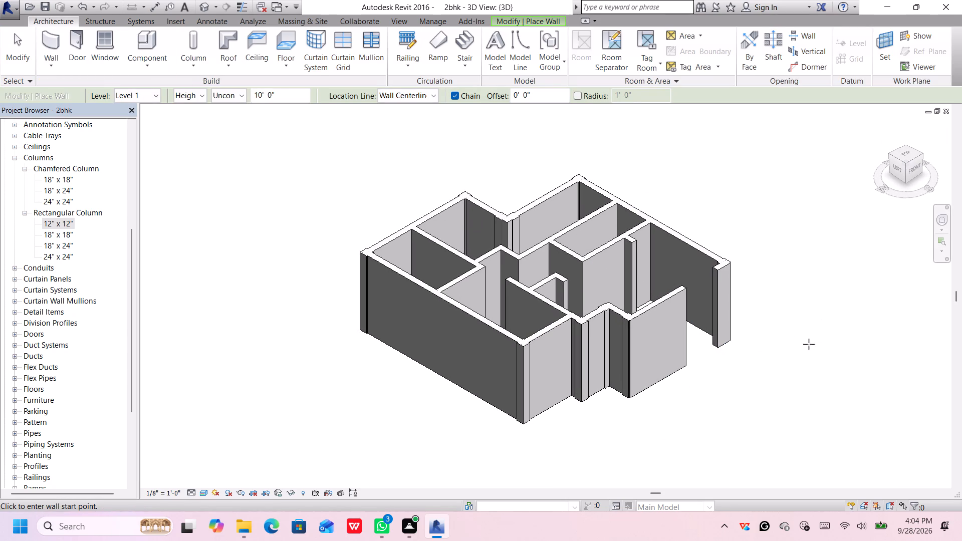
pyautogui.press('Escape')
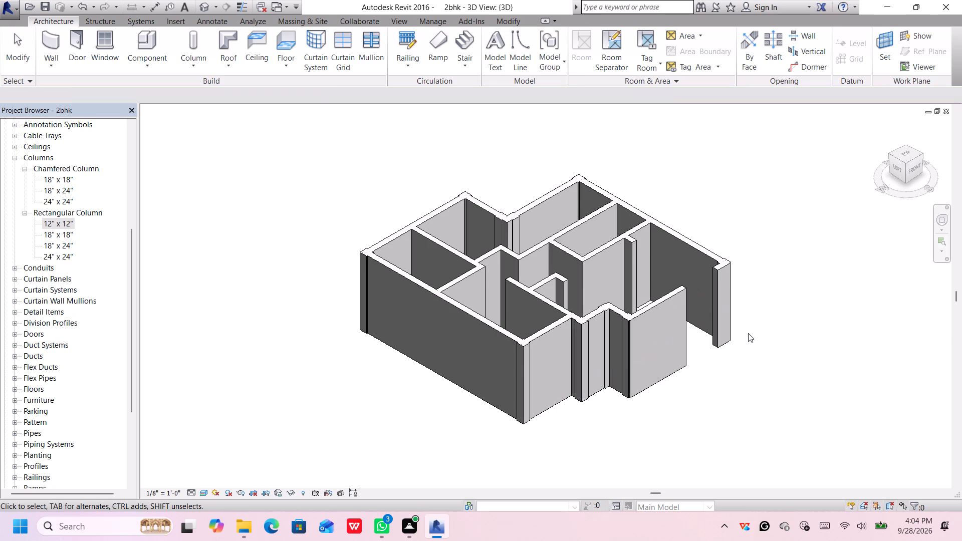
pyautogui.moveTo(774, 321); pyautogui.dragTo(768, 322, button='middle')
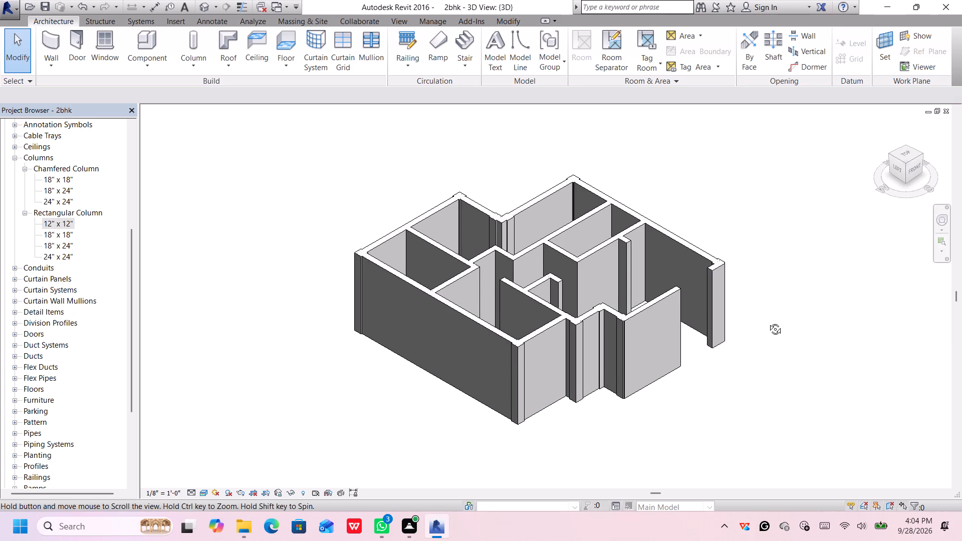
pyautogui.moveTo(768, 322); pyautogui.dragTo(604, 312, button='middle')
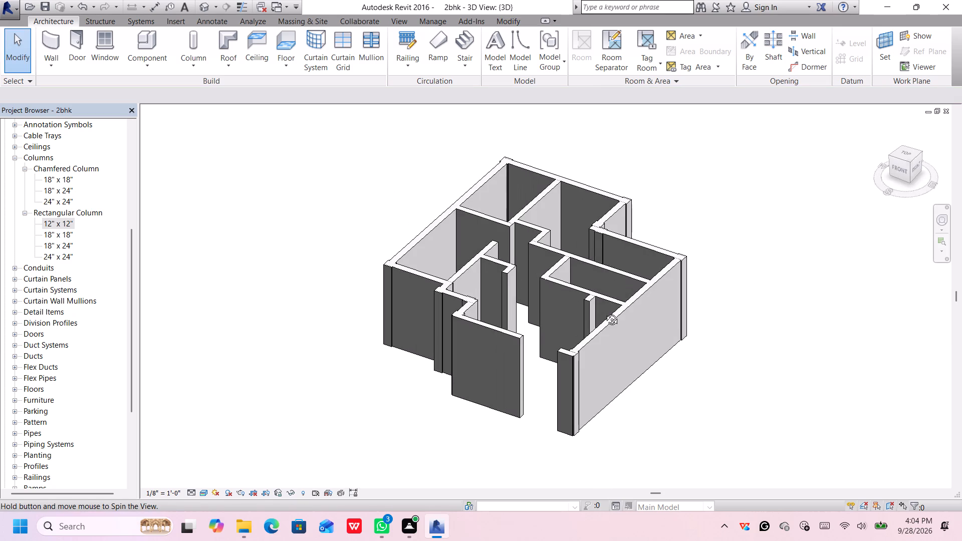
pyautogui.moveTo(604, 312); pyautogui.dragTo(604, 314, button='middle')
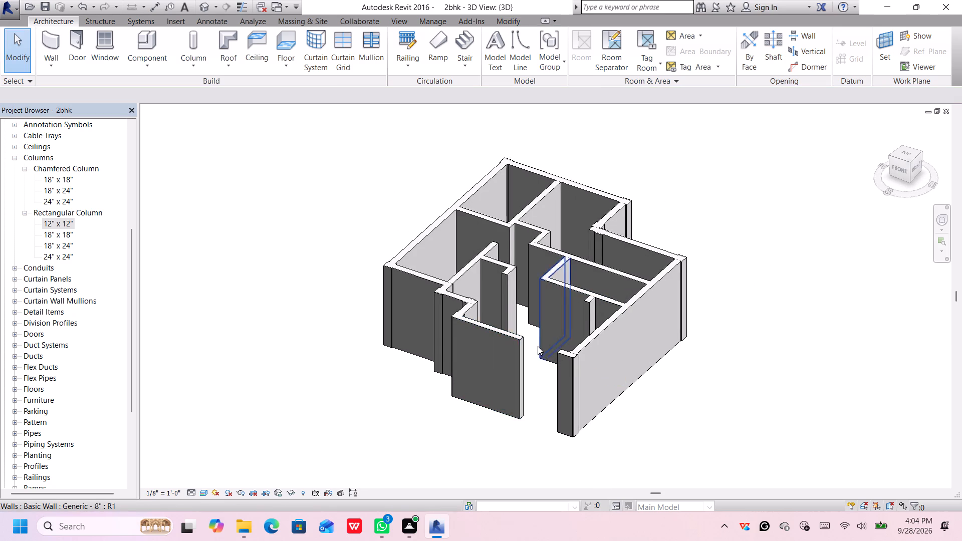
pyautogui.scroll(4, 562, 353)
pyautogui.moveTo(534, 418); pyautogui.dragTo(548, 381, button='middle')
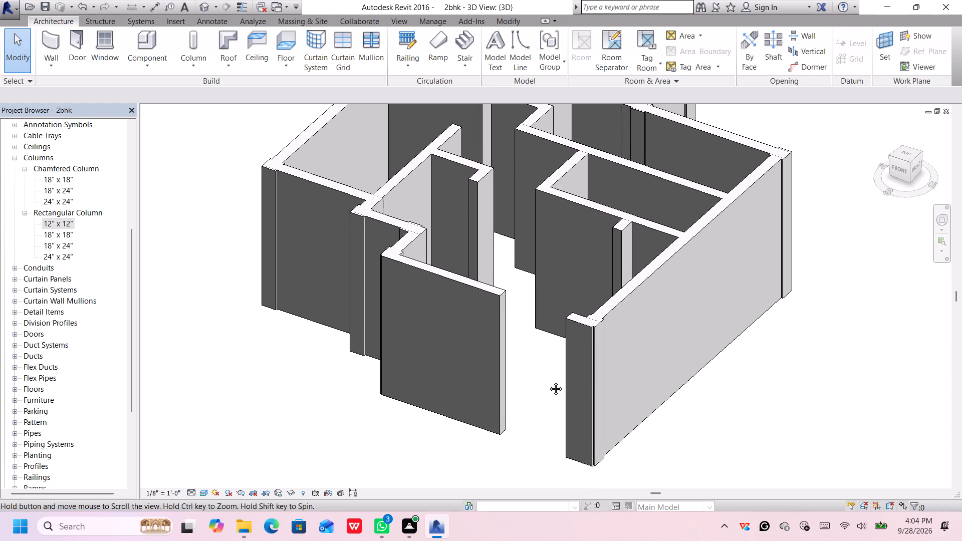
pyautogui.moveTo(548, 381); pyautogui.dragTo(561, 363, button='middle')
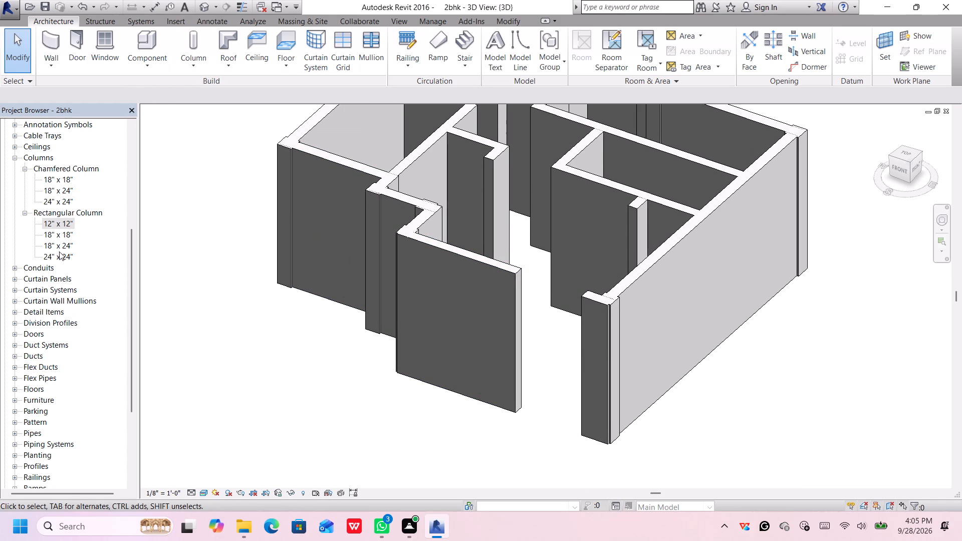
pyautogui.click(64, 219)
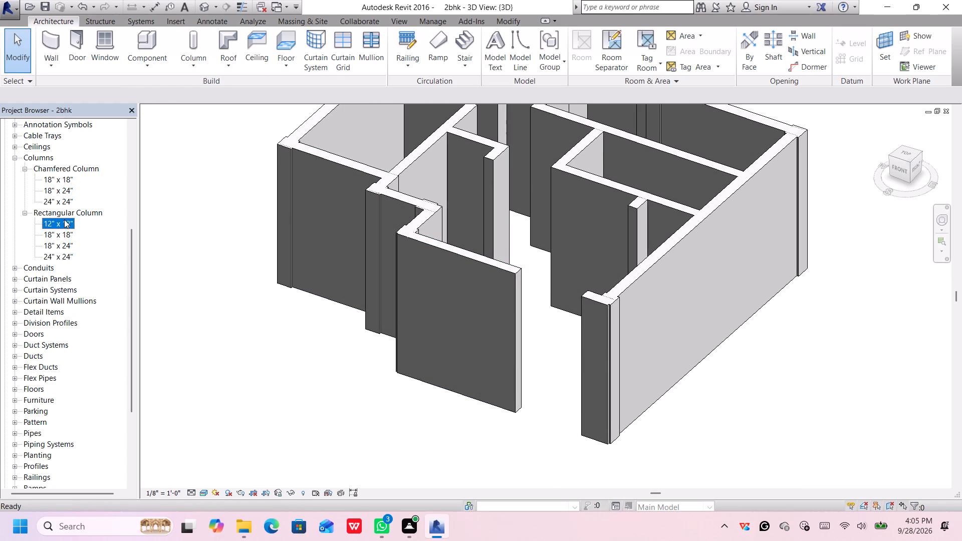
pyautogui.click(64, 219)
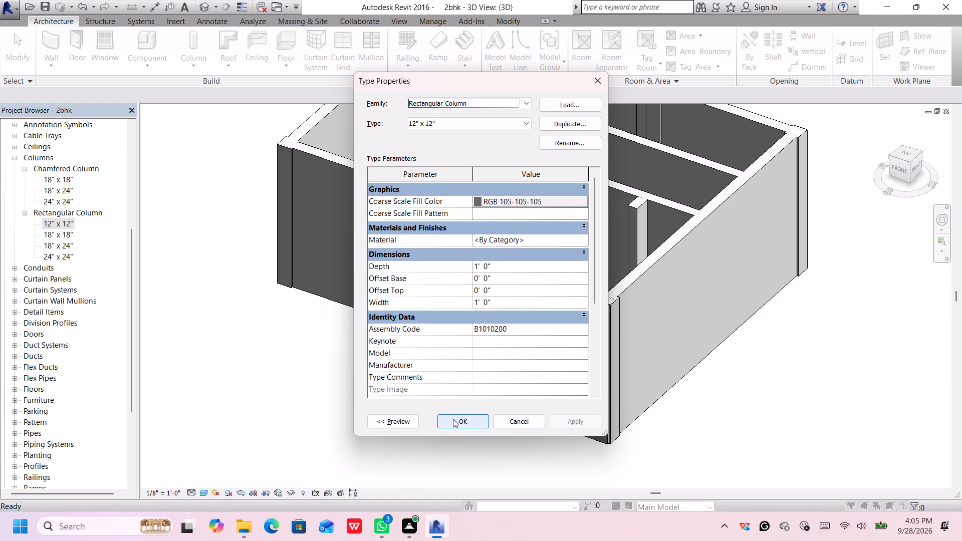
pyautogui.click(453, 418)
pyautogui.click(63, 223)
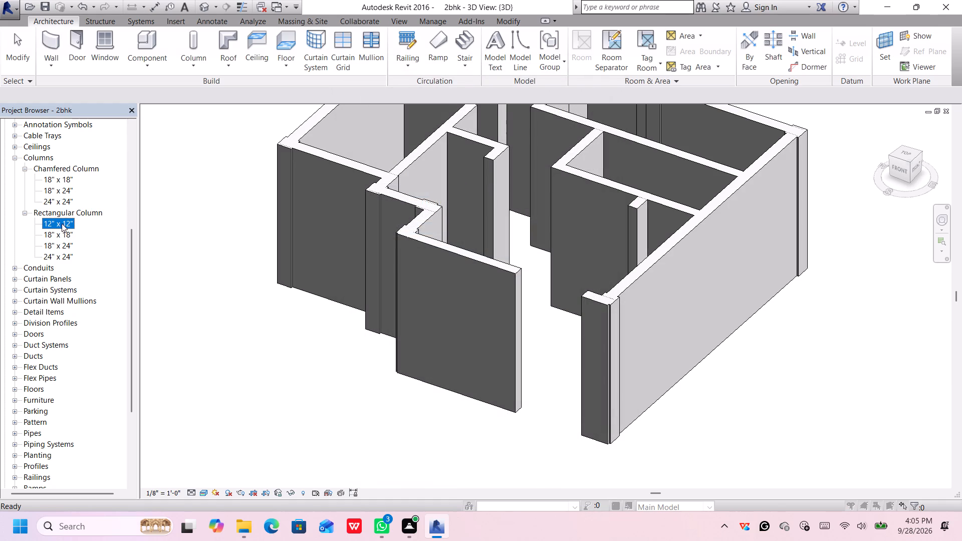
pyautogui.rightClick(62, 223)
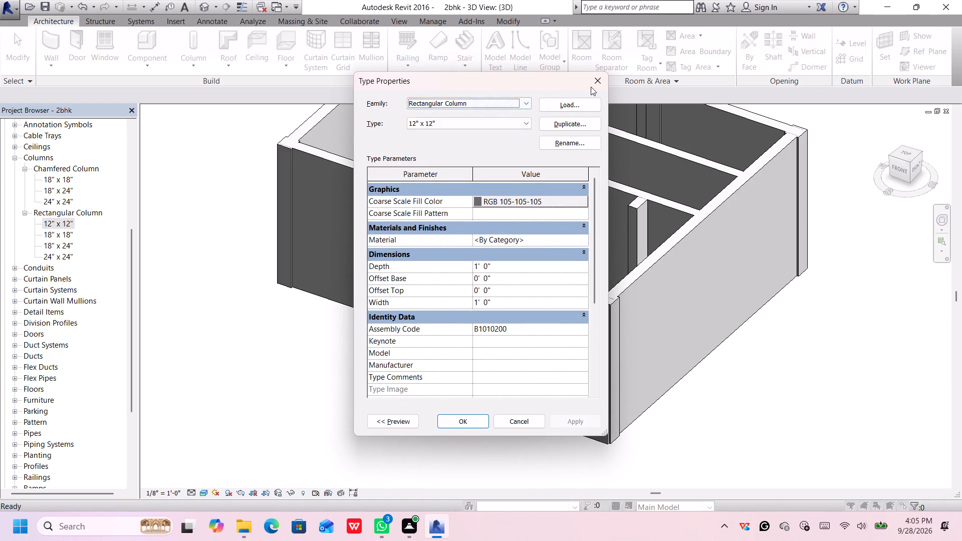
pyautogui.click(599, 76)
# Place a 12" x 12" rectangular column, Level 1 to Level 2, at the entrance-gap end of the 8'-0" front wall.
pyautogui.rightClick(48, 221)
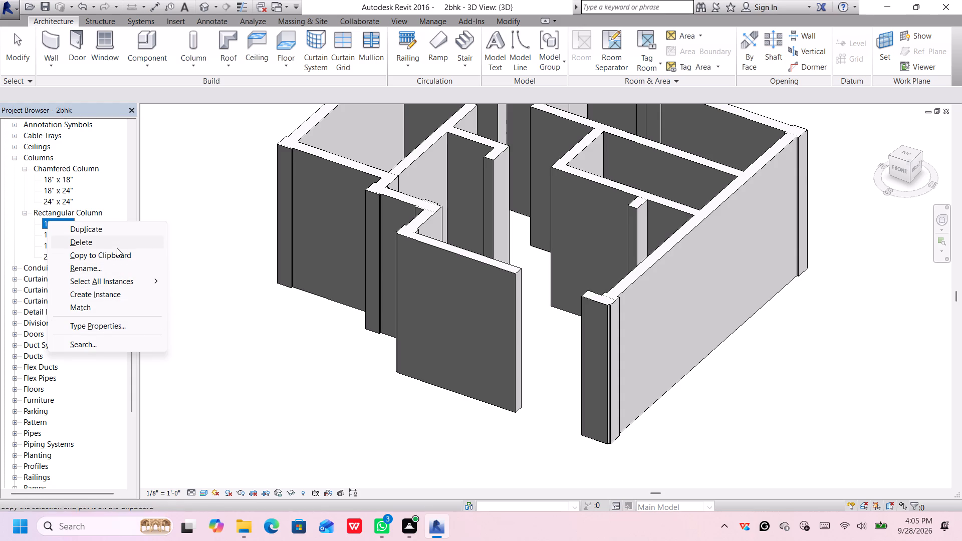
pyautogui.click(111, 292)
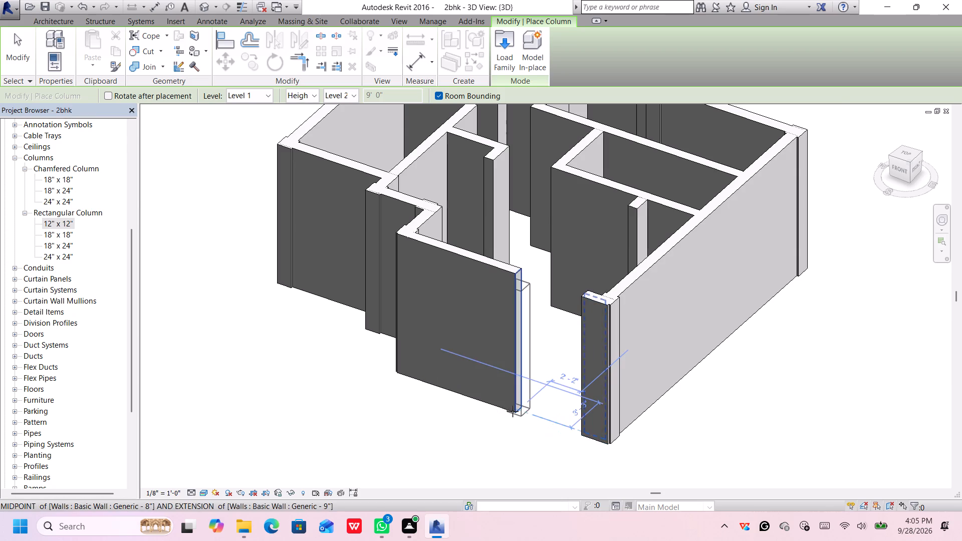
pyautogui.scroll(6, 513, 411)
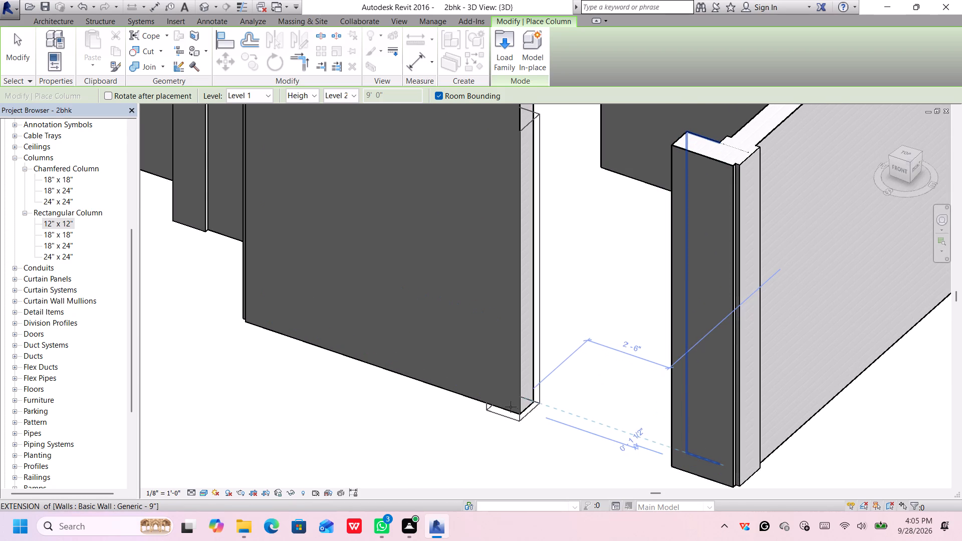
pyautogui.click(512, 407)
# Place another 12" x 12" rectangular column at the outer jog corner where the 8'-0" front wall begins.
pyautogui.scroll(-4, 513, 407)
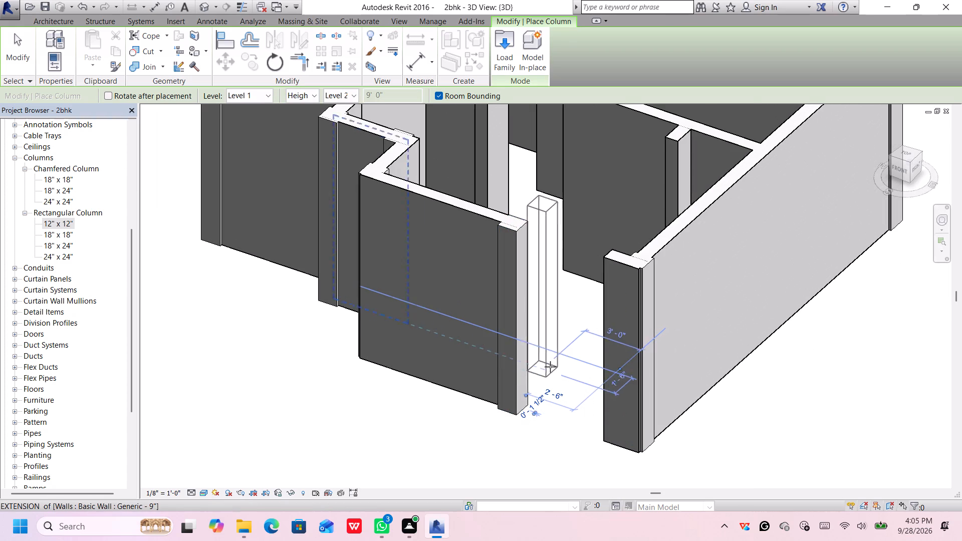
pyautogui.scroll(1, 550, 365)
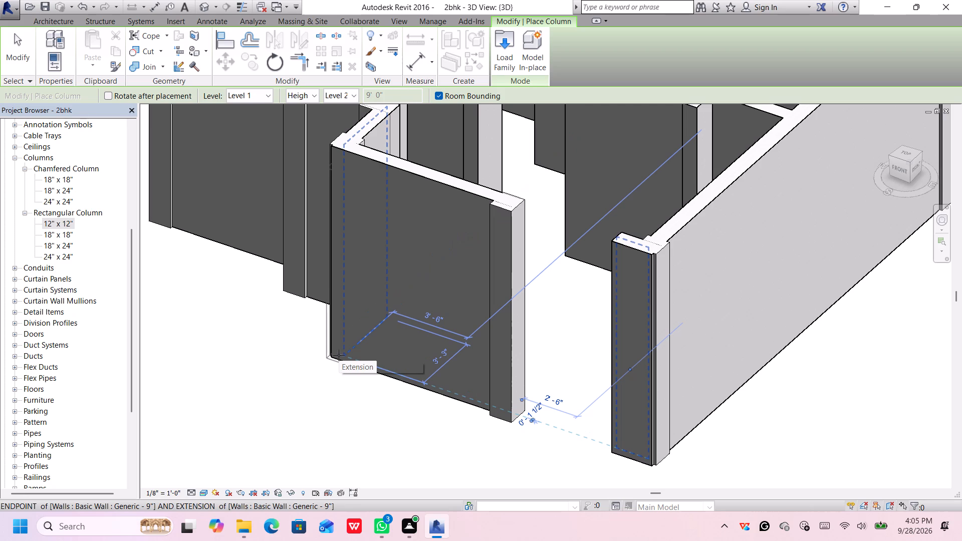
pyautogui.moveTo(339, 355); pyautogui.dragTo(378, 407, button='middle')
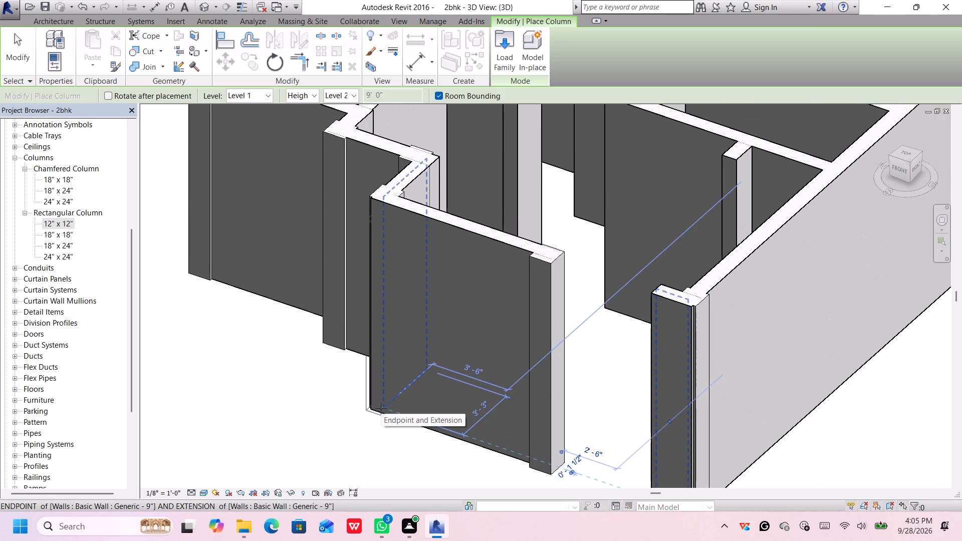
pyautogui.click(381, 408)
pyautogui.scroll(1, 357, 420)
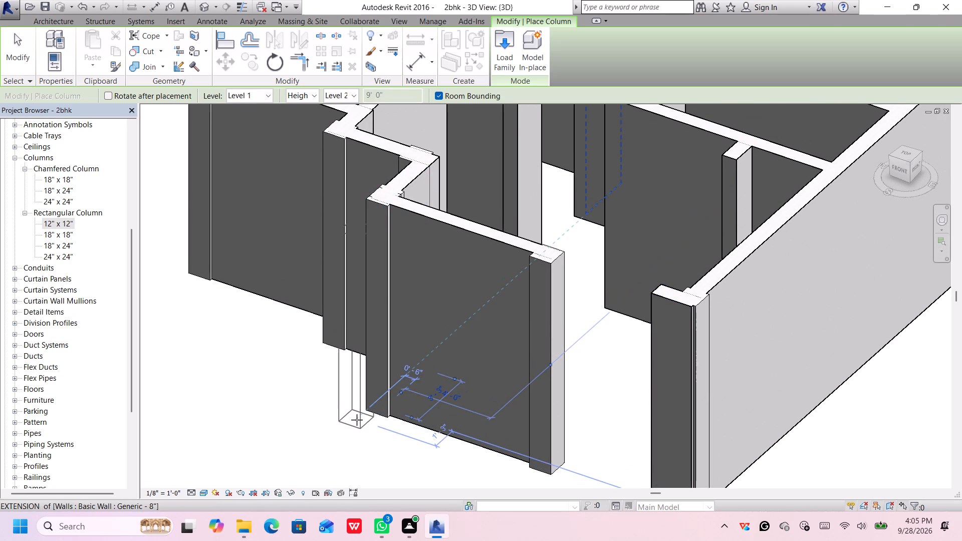
pyautogui.press('Escape')
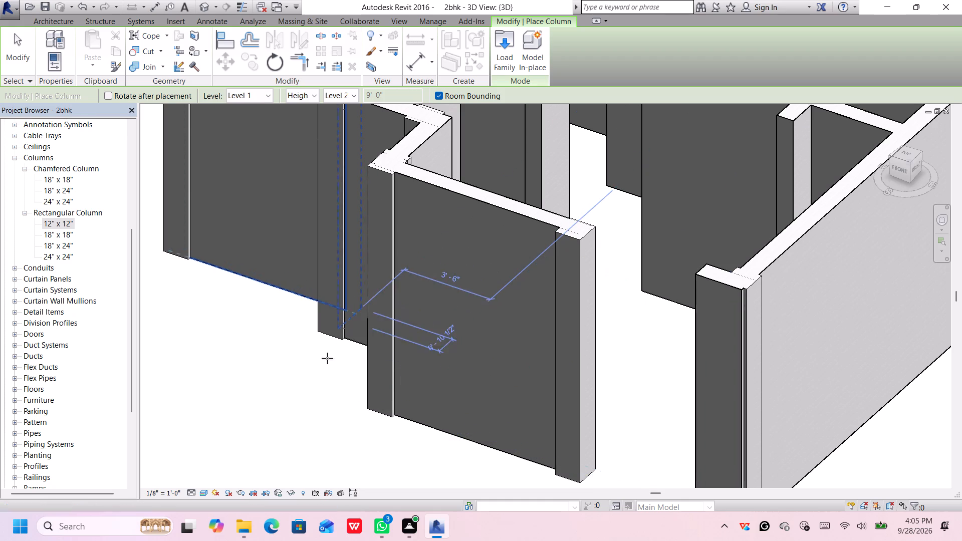
pyautogui.press('Escape')
# Delete the older 12" x 12" column overlapping the new one at the second jog's outer corner.
pyautogui.scroll(3, 391, 165)
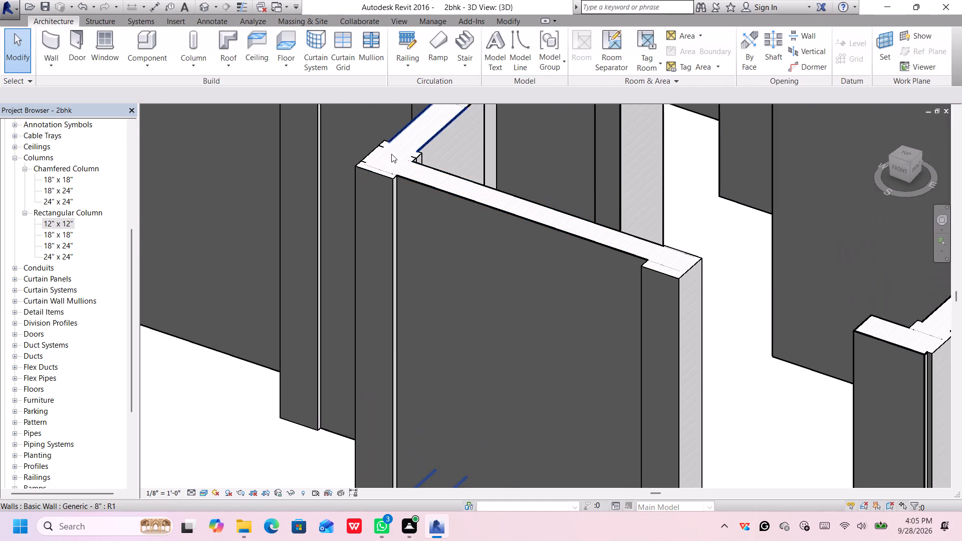
pyautogui.moveTo(393, 145); pyautogui.dragTo(402, 249, button='middle')
pyautogui.scroll(4, 411, 247)
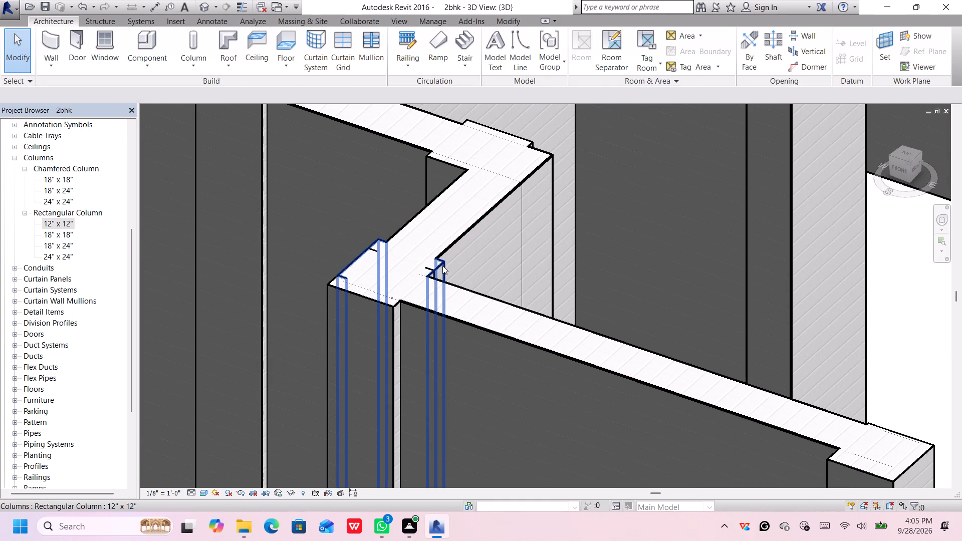
pyautogui.scroll(9, 432, 272)
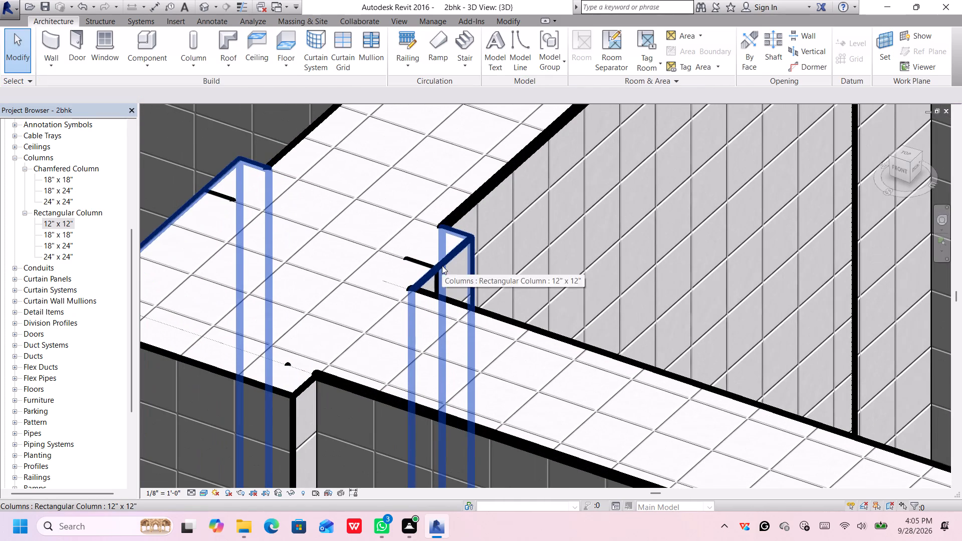
pyautogui.click(442, 265)
pyautogui.scroll(-6, 443, 266)
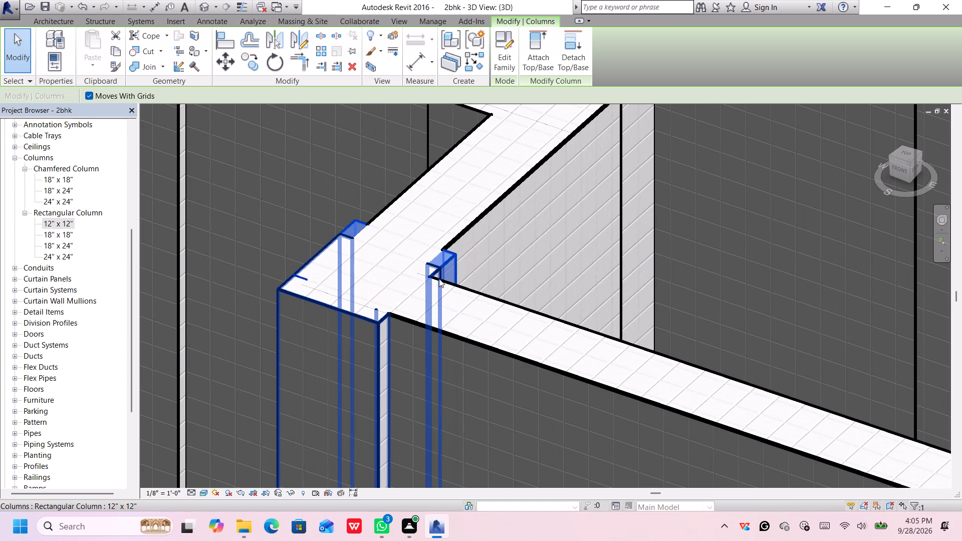
pyautogui.press('Delete')
# Move the column at the second jog's inner corner so it sits flush with the front wall's interior face.
pyautogui.scroll(-2, 439, 279)
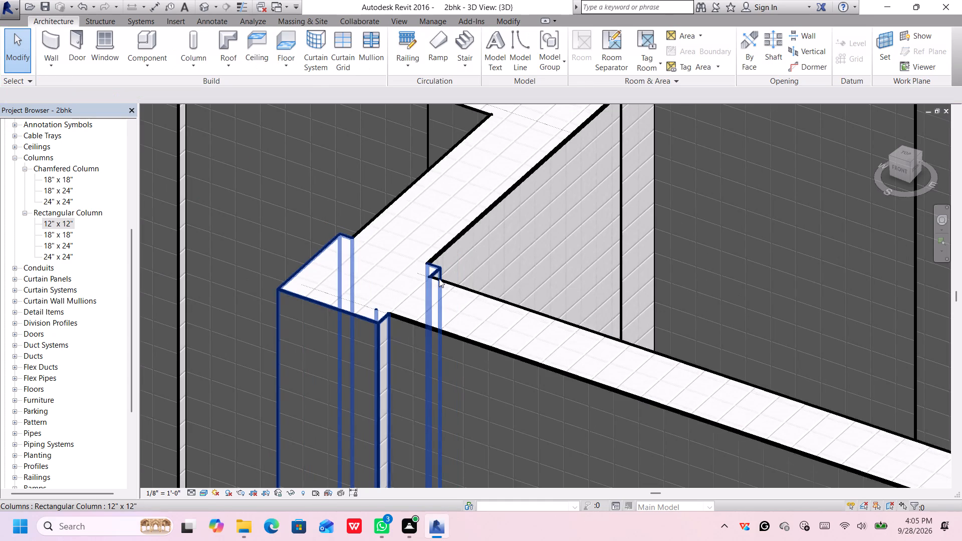
pyautogui.scroll(-4, 439, 279)
pyautogui.scroll(-3, 409, 345)
pyautogui.moveTo(397, 370); pyautogui.dragTo(419, 333, button='middle')
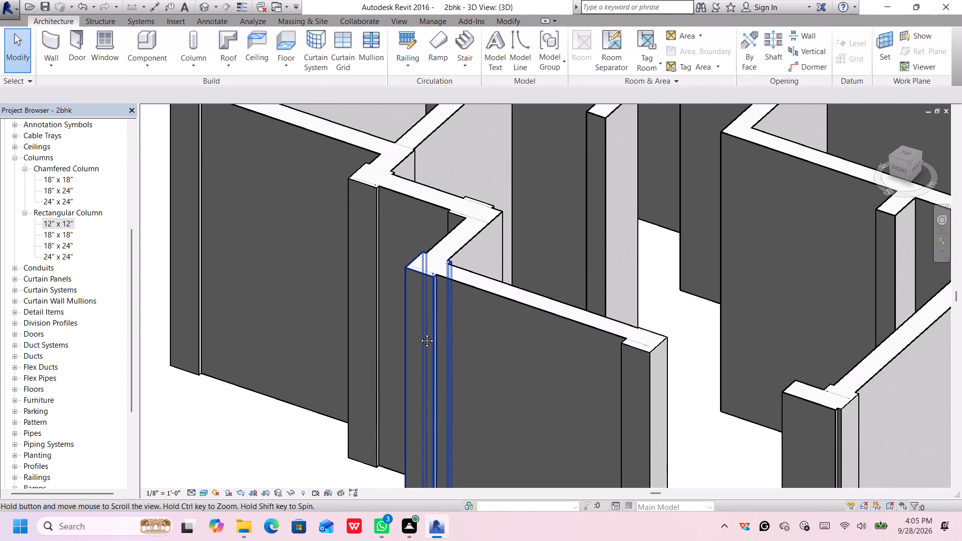
pyautogui.moveTo(419, 333); pyautogui.dragTo(419, 336, button='middle')
pyautogui.scroll(5, 484, 227)
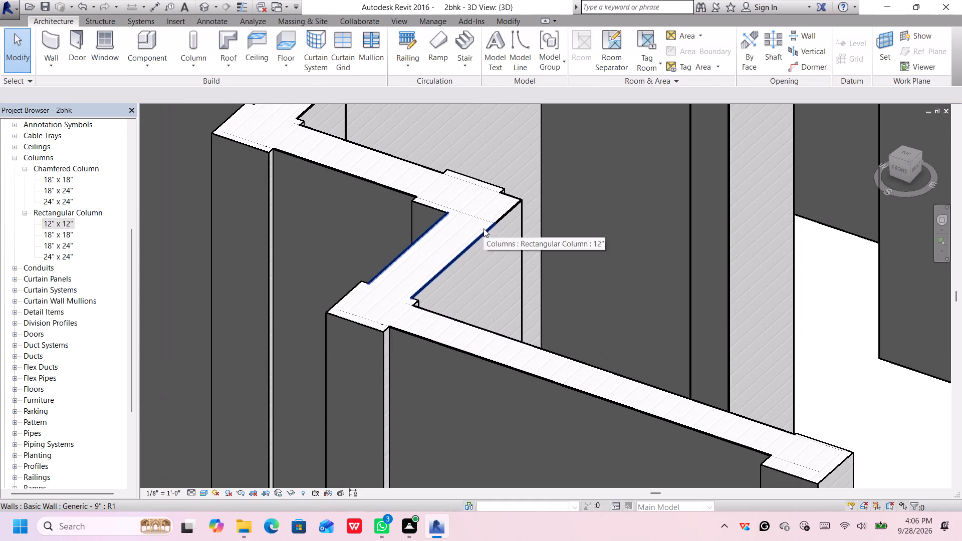
pyautogui.scroll(5, 466, 191)
pyautogui.click(483, 176)
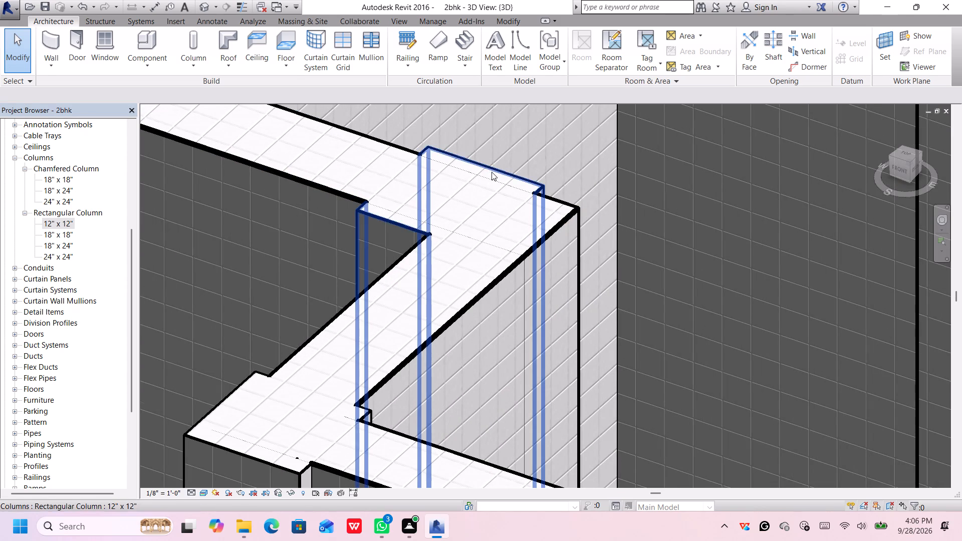
pyautogui.moveTo(492, 172); pyautogui.dragTo(522, 195)
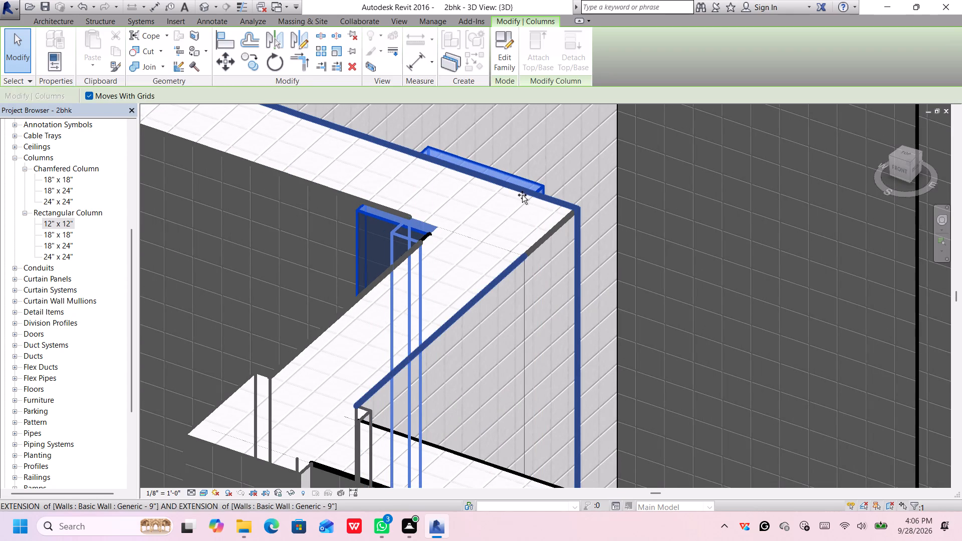
pyautogui.moveTo(522, 195); pyautogui.dragTo(523, 195)
pyautogui.scroll(-3, 517, 209)
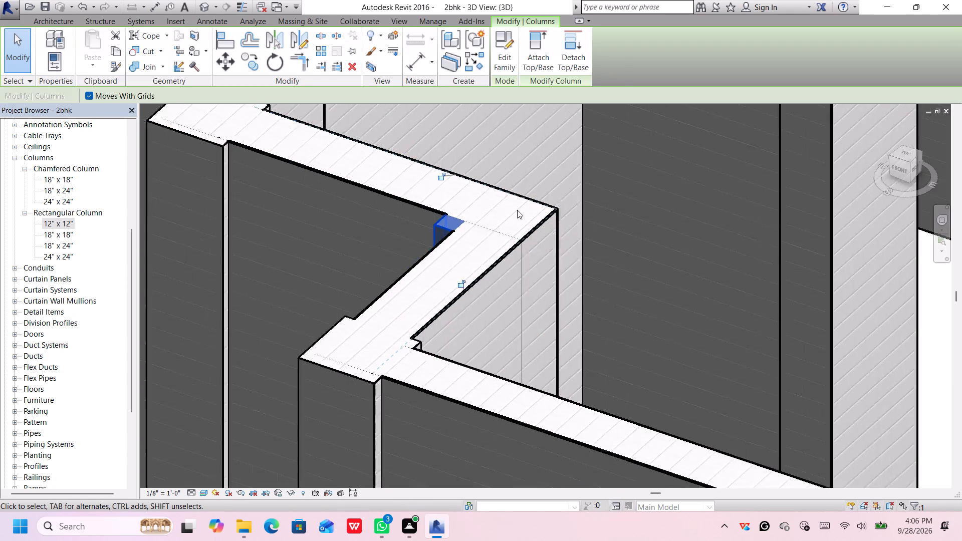
# Shift the column at the first front-wall jog's outer corner slightly, snapping it to the adjoining 9" wall lines.
pyautogui.scroll(-3, 517, 210)
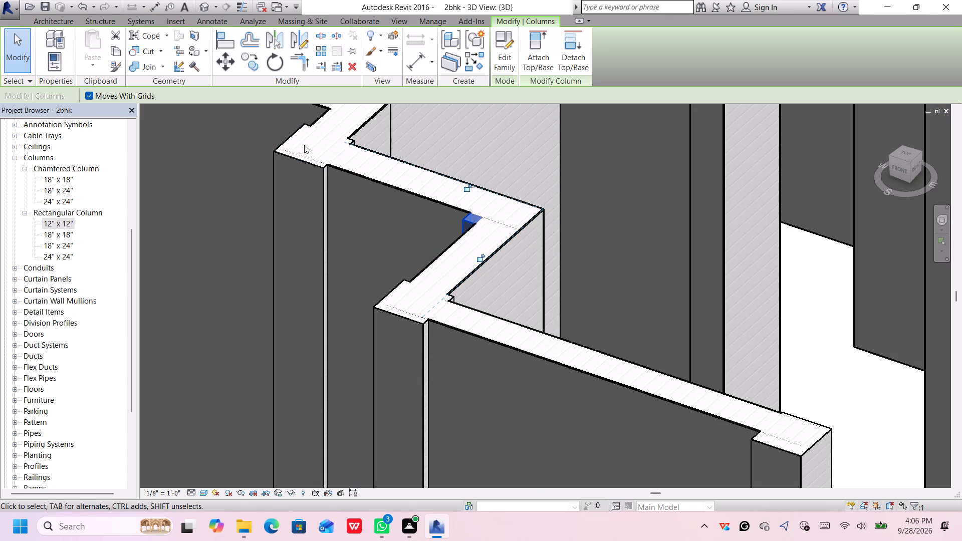
pyautogui.moveTo(290, 146); pyautogui.dragTo(280, 150)
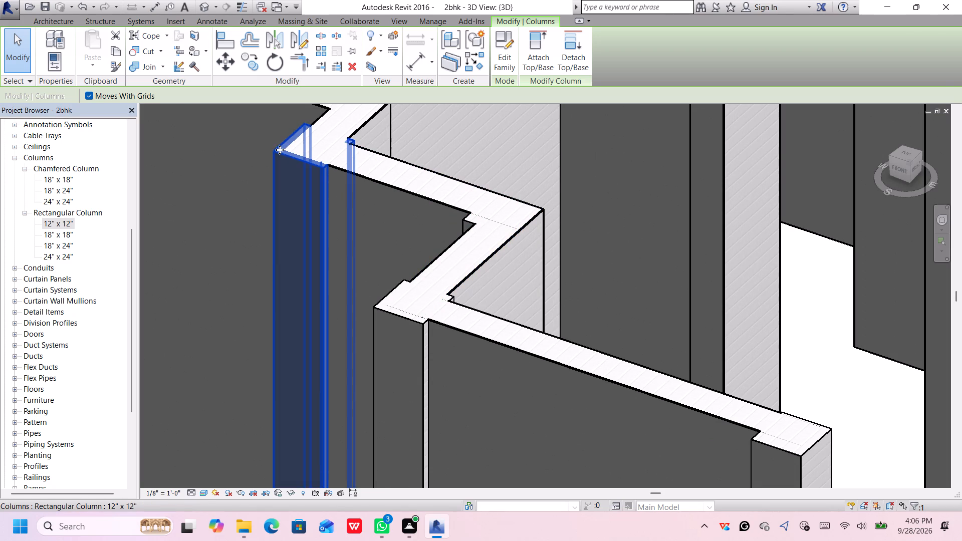
pyautogui.moveTo(280, 150); pyautogui.dragTo(274, 152)
pyautogui.moveTo(291, 164); pyautogui.dragTo(280, 167)
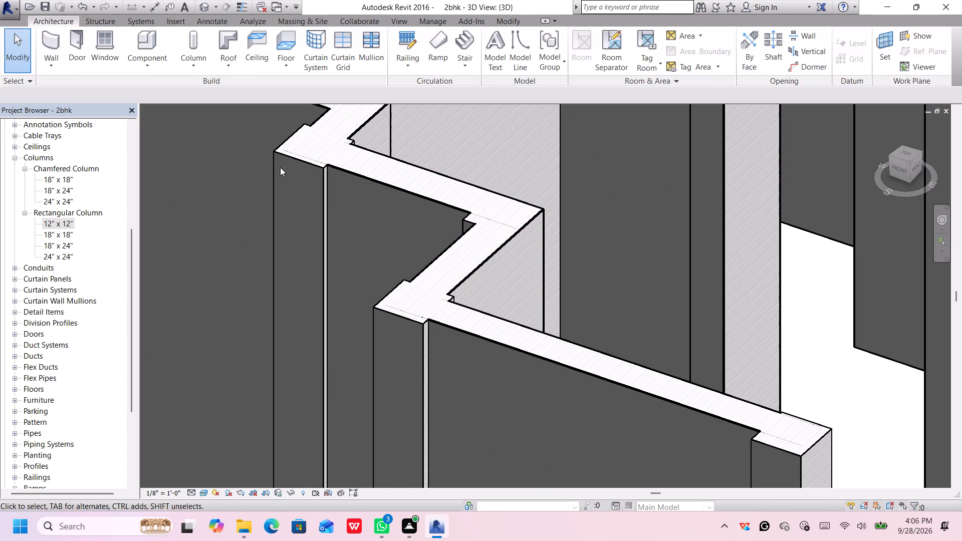
pyautogui.moveTo(280, 167); pyautogui.dragTo(280, 167)
pyautogui.moveTo(286, 149); pyautogui.dragTo(276, 155)
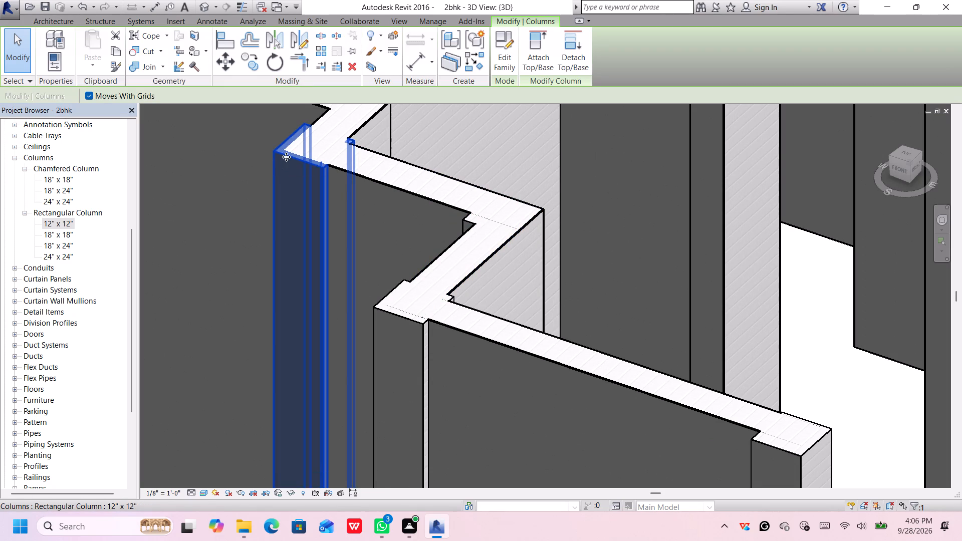
pyautogui.scroll(-5, 309, 165)
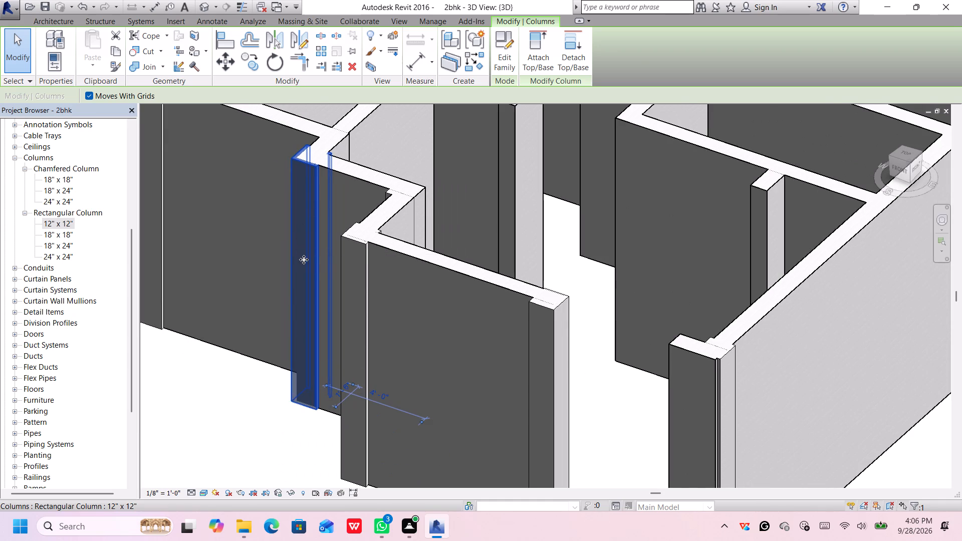
pyautogui.scroll(2, 304, 259)
pyautogui.click(304, 229)
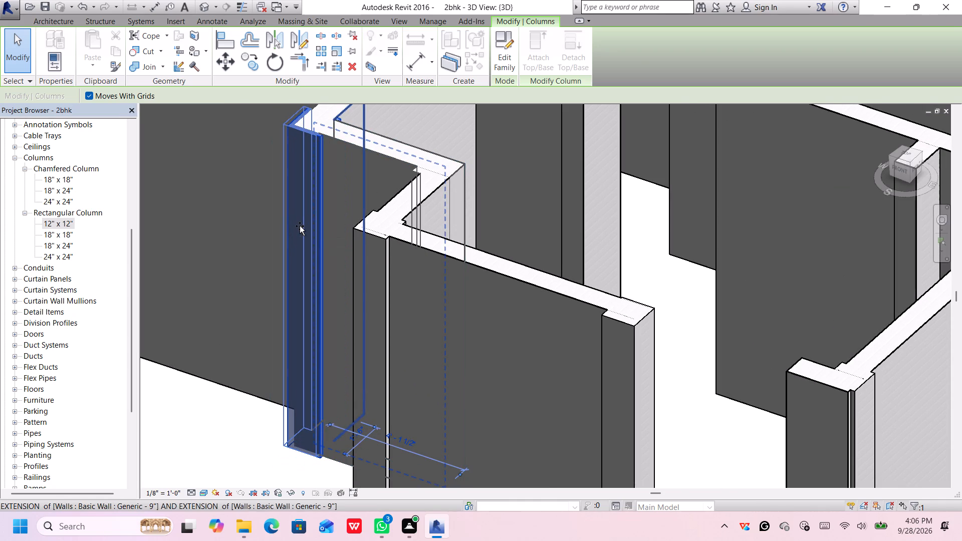
pyautogui.moveTo(301, 220); pyautogui.dragTo(308, 226)
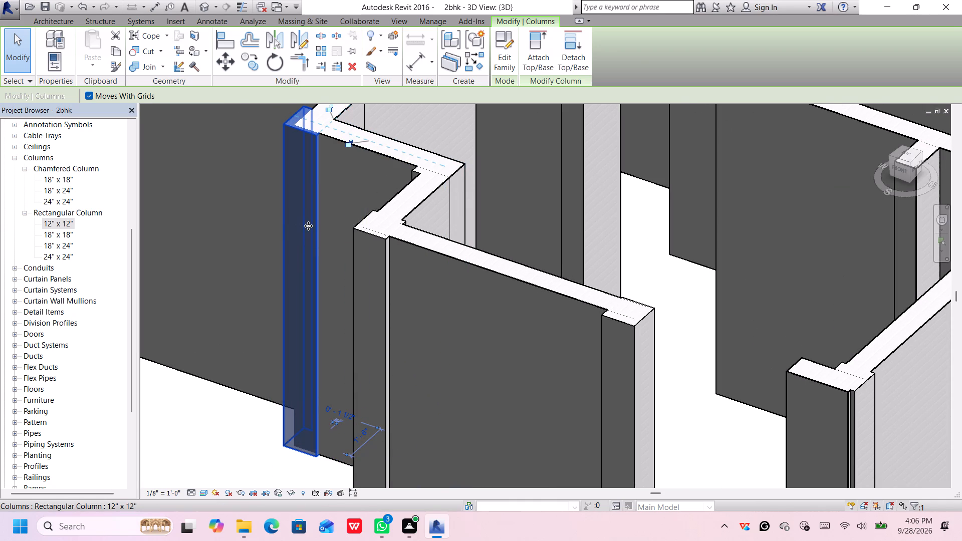
# Nudge the 12" x 12" column at the first front-wall jog's outer corner toward the adjoining 9" walls' extension lines.
pyautogui.moveTo(308, 226); pyautogui.dragTo(314, 230)
pyautogui.scroll(2, 301, 154)
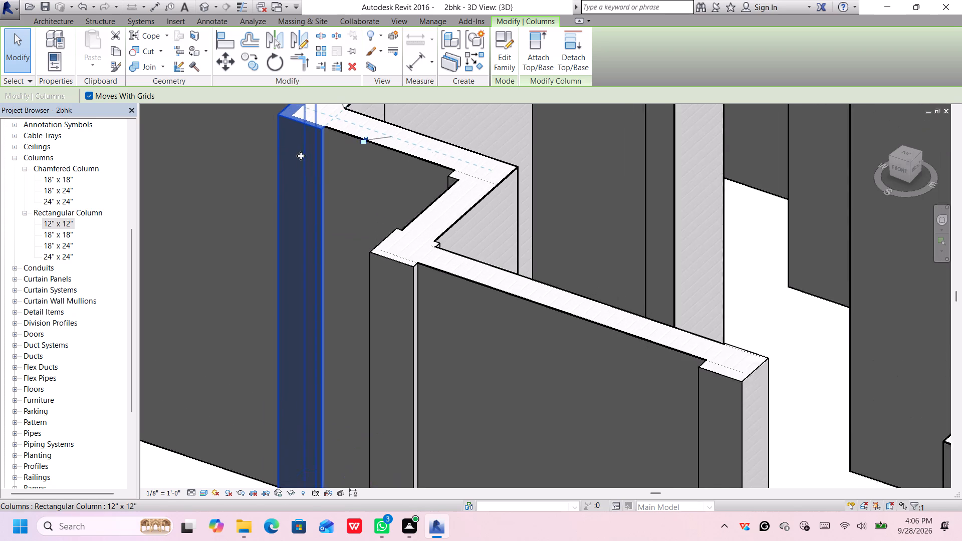
pyautogui.moveTo(301, 157); pyautogui.dragTo(332, 269, button='middle')
pyautogui.moveTo(323, 237); pyautogui.dragTo(323, 238)
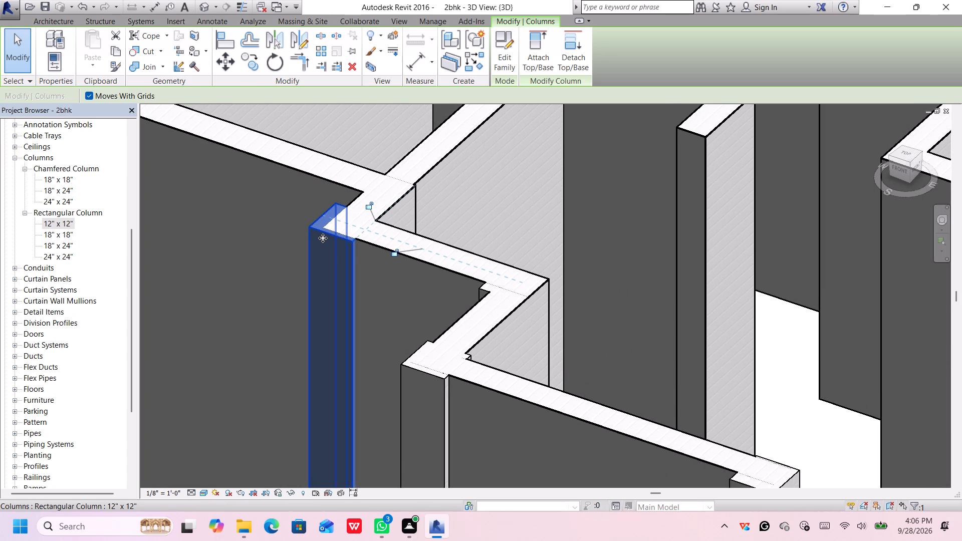
pyautogui.moveTo(323, 238); pyautogui.dragTo(330, 240)
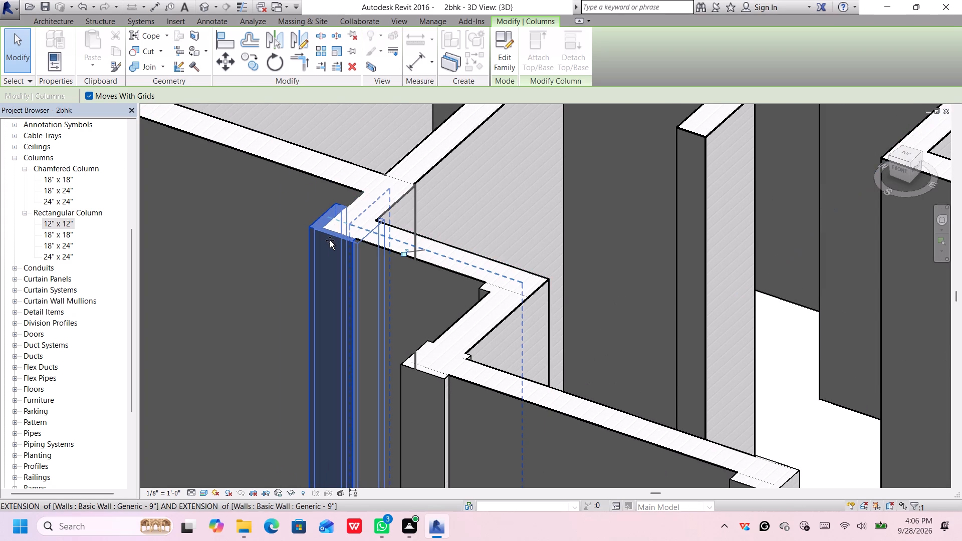
pyautogui.moveTo(330, 240); pyautogui.dragTo(327, 238)
pyautogui.scroll(-1, 331, 249)
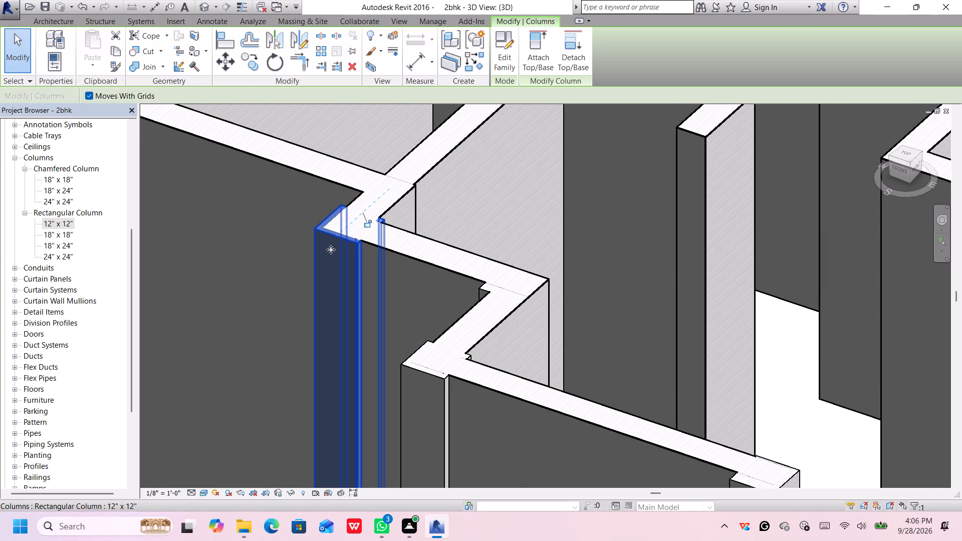
pyautogui.scroll(-4, 331, 249)
pyautogui.press('Escape')
# Delete the 12" x 12" rectangular column at the free end of the front wall beside the entrance opening.
pyautogui.scroll(-3, 357, 306)
pyautogui.scroll(-1, 391, 353)
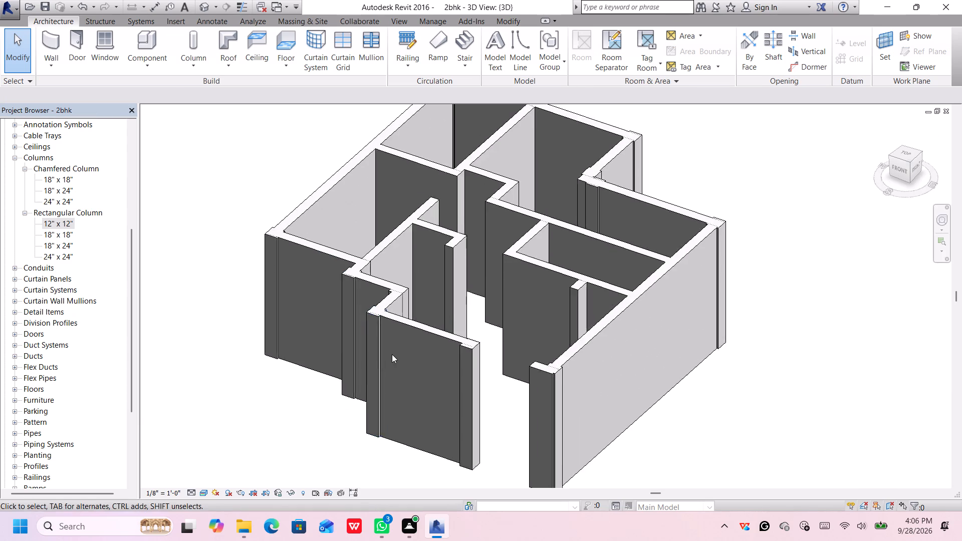
pyautogui.scroll(-2, 392, 354)
pyautogui.moveTo(400, 438); pyautogui.dragTo(413, 366, button='middle')
pyautogui.scroll(2, 413, 379)
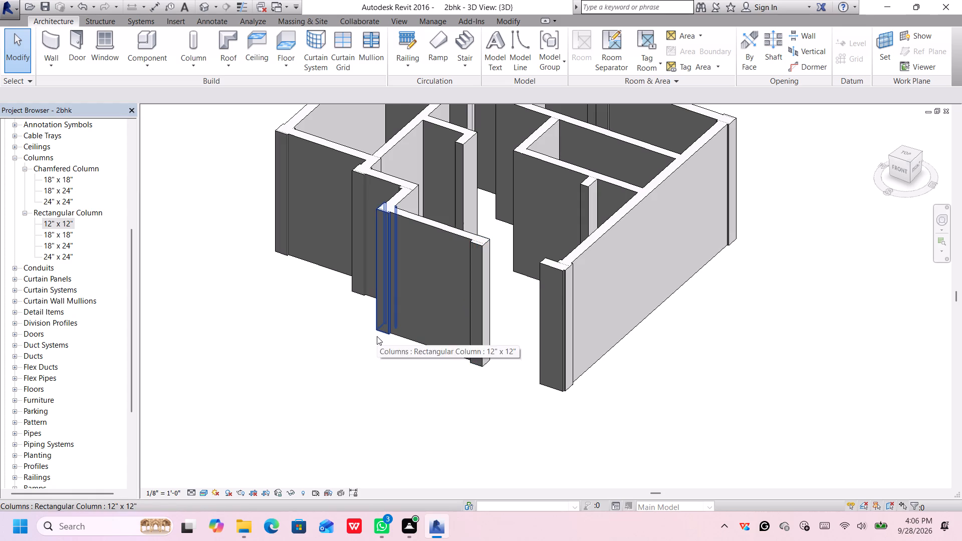
pyautogui.scroll(1, 484, 302)
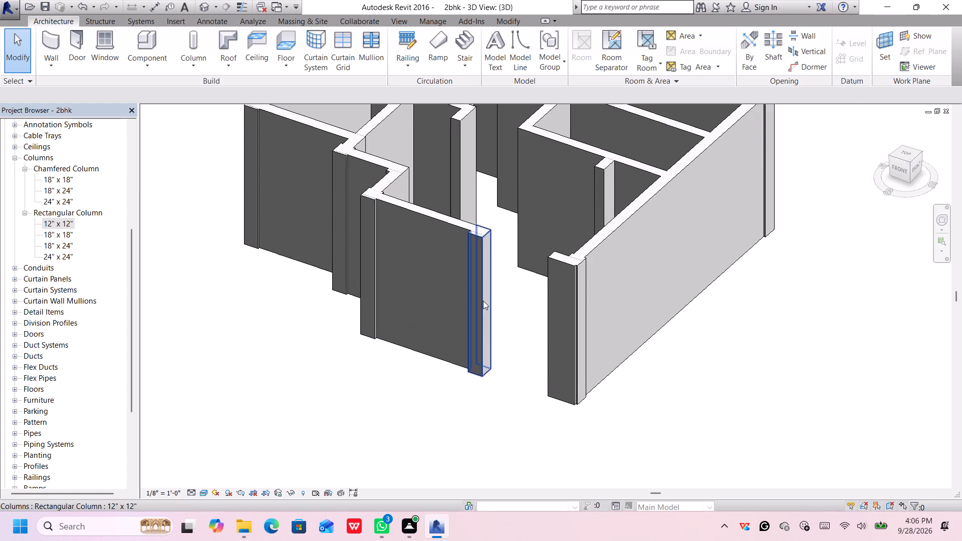
pyautogui.scroll(3, 483, 301)
pyautogui.moveTo(492, 253); pyautogui.dragTo(496, 284, button='middle')
pyautogui.scroll(2, 494, 282)
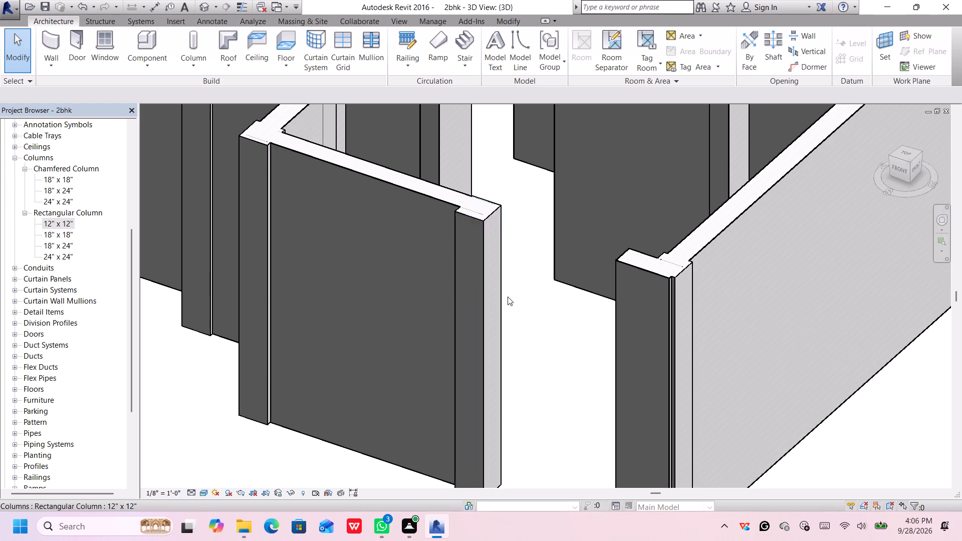
pyautogui.scroll(-2, 508, 297)
pyautogui.moveTo(543, 335); pyautogui.dragTo(530, 293, button='middle')
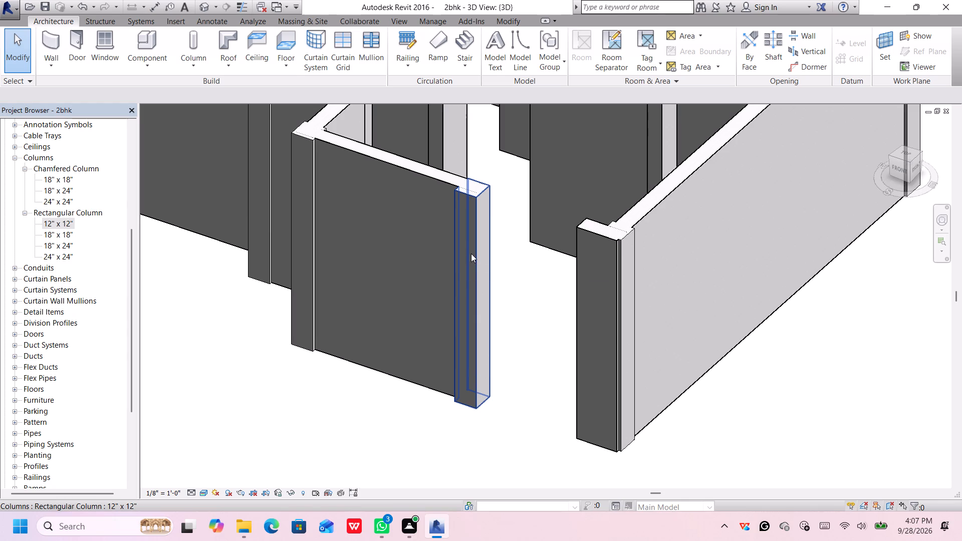
pyautogui.click(471, 253)
pyautogui.press('Delete')
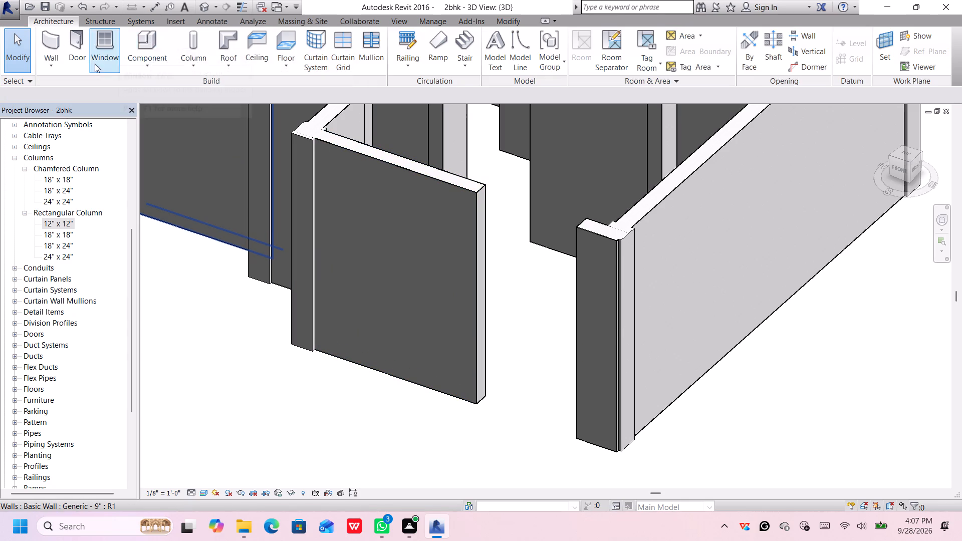
# Look through the project's family categories, from Columns down to Structural Beam Systems, for the family to use.
pyautogui.click(196, 65)
pyautogui.click(196, 65)
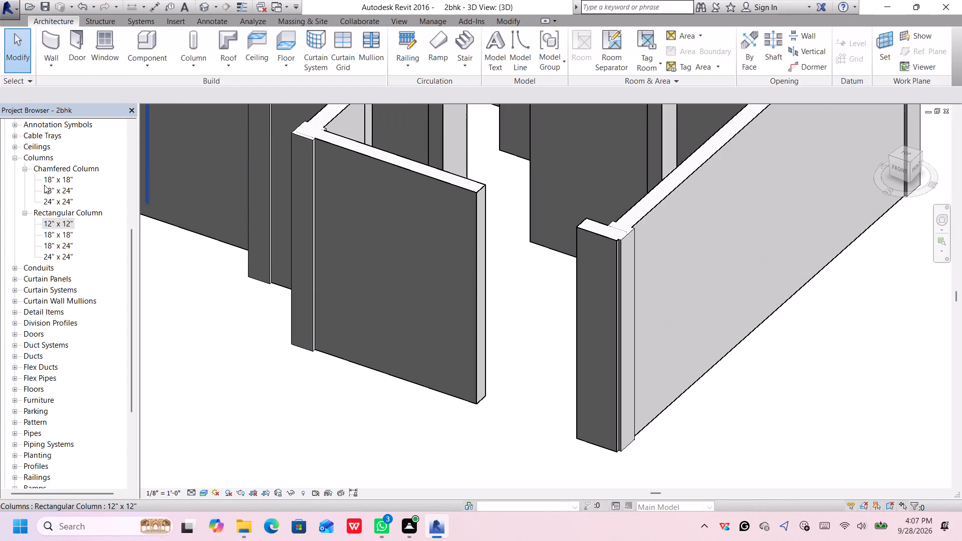
pyautogui.scroll(-4, 57, 244)
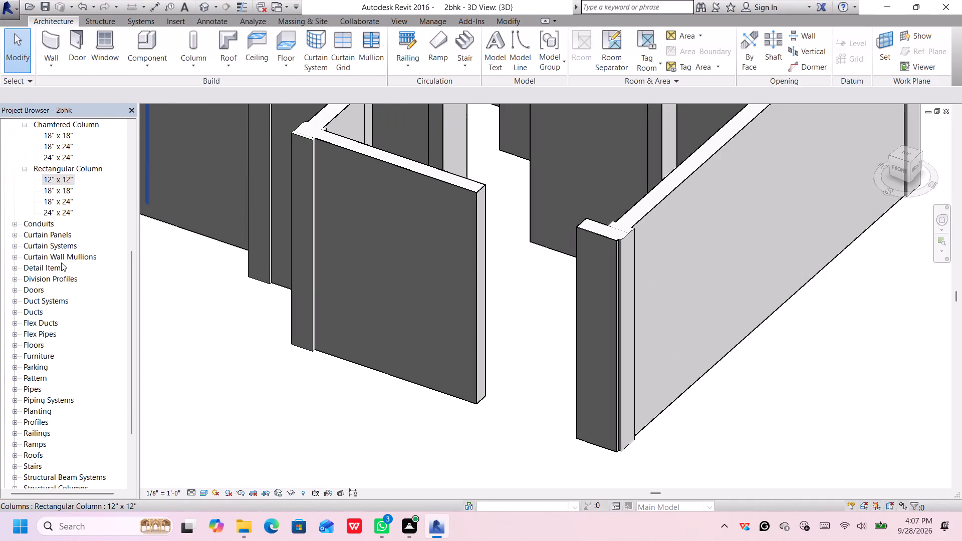
pyautogui.scroll(-6, 61, 262)
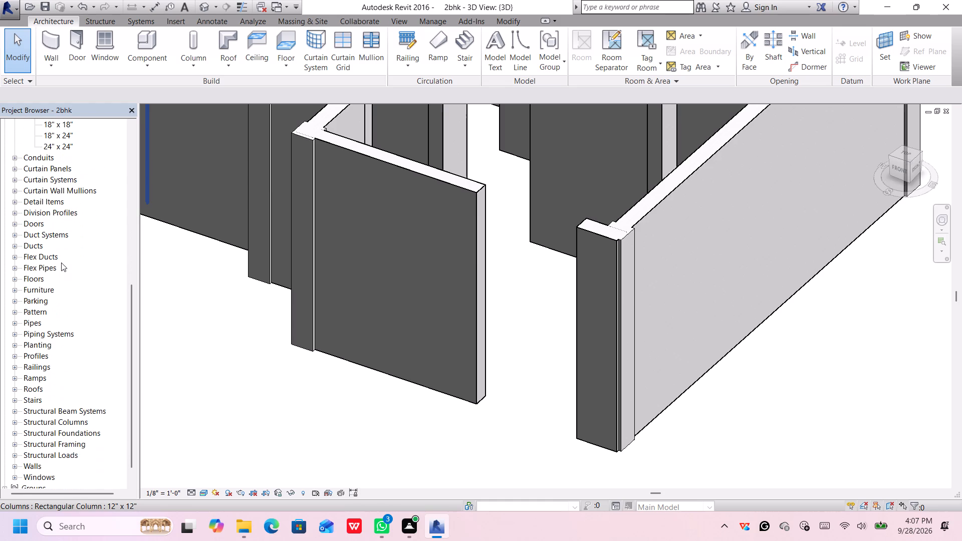
pyautogui.scroll(-5, 61, 262)
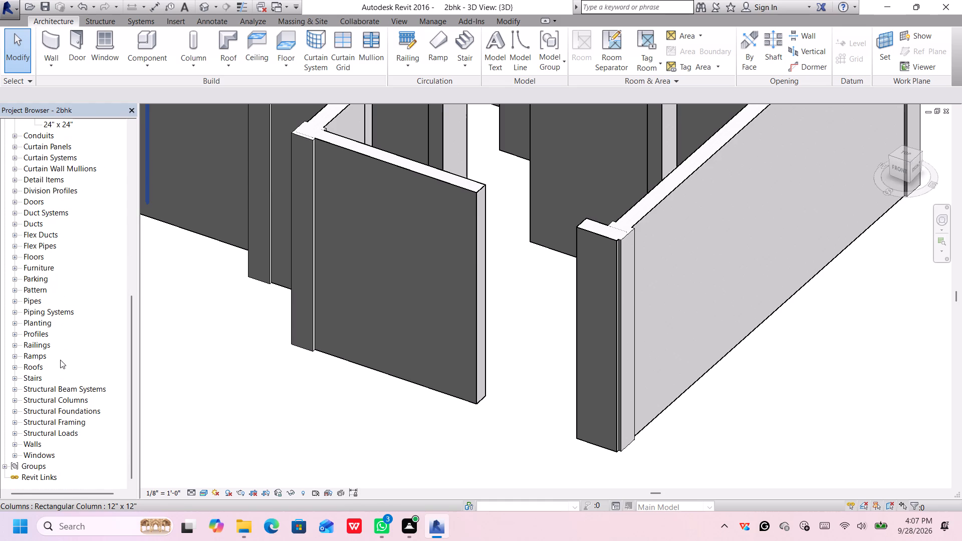
pyautogui.scroll(2, 64, 330)
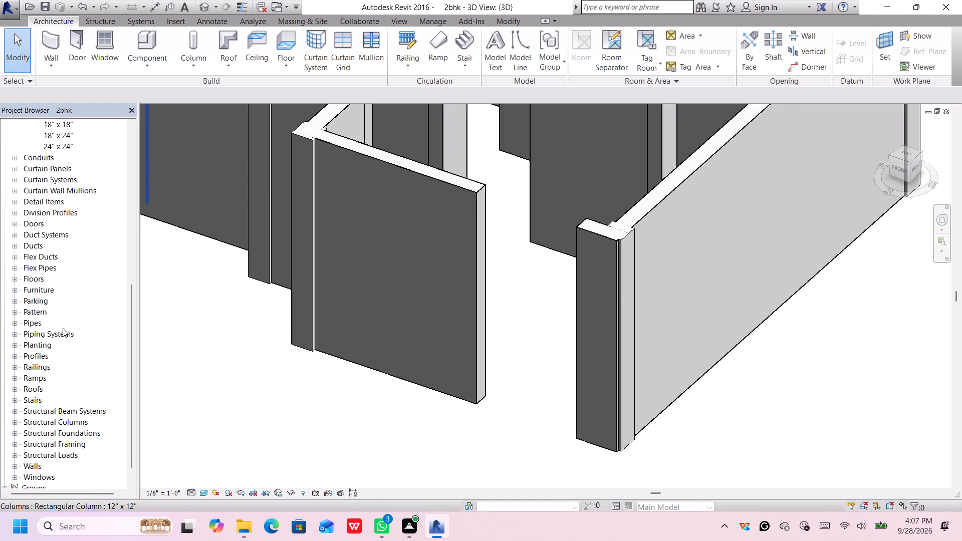
pyautogui.scroll(6, 63, 329)
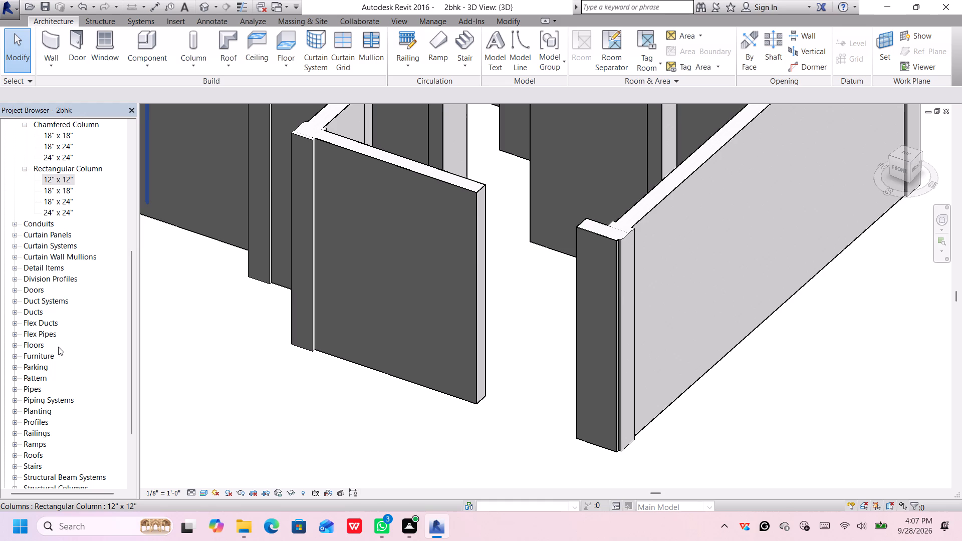
pyautogui.click(73, 477)
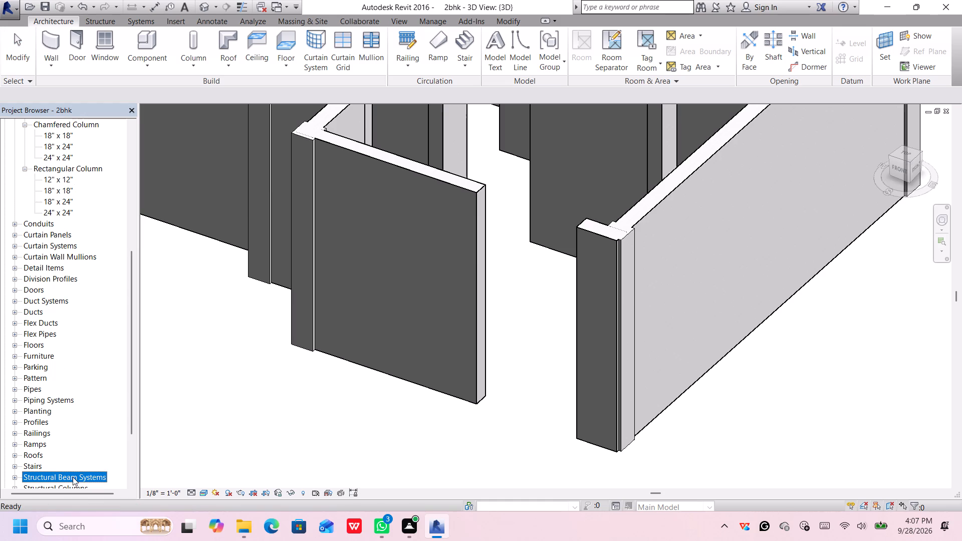
pyautogui.scroll(-2, 73, 475)
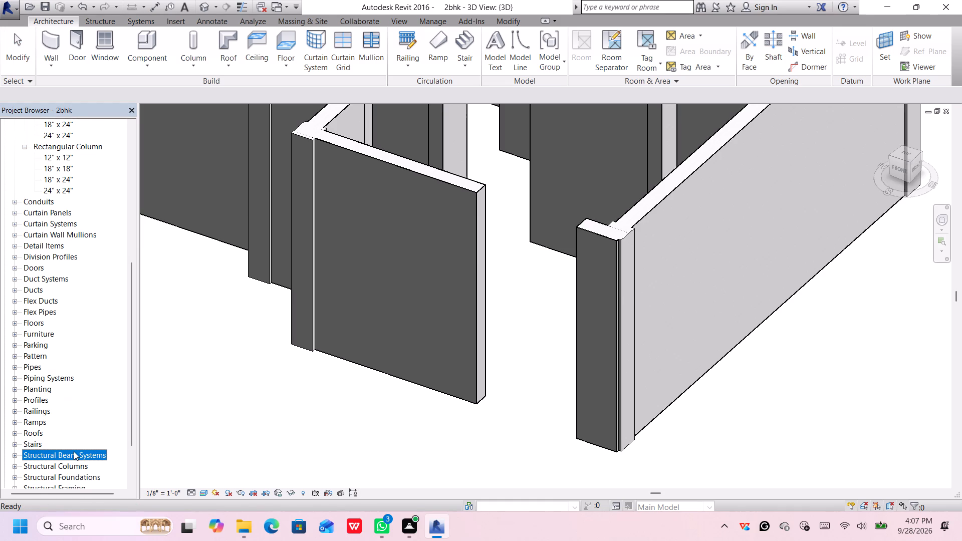
pyautogui.doubleClick(74, 451)
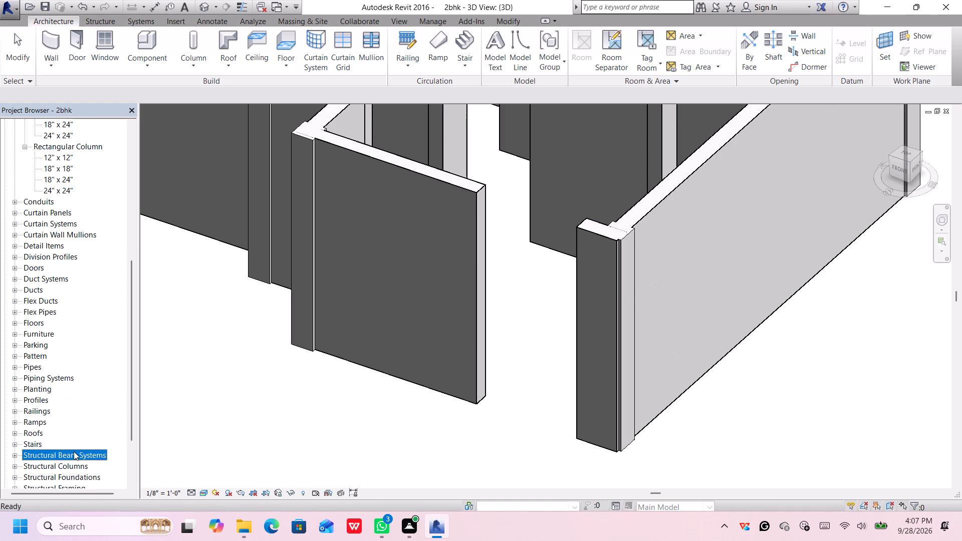
# Look through the project's families and views around Structural Beam Systems and Columns for a suitable beam family.
pyautogui.scroll(-1, 66, 463)
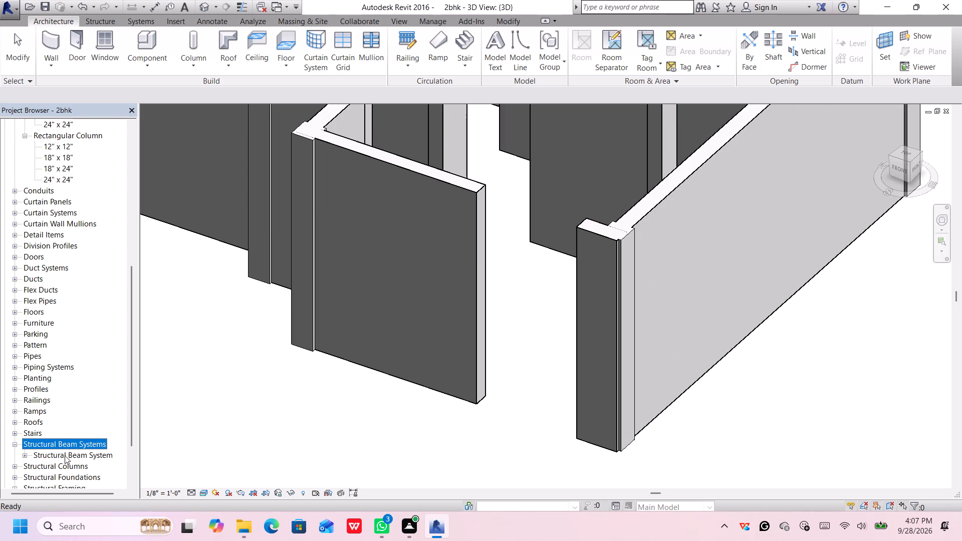
pyautogui.click(65, 452)
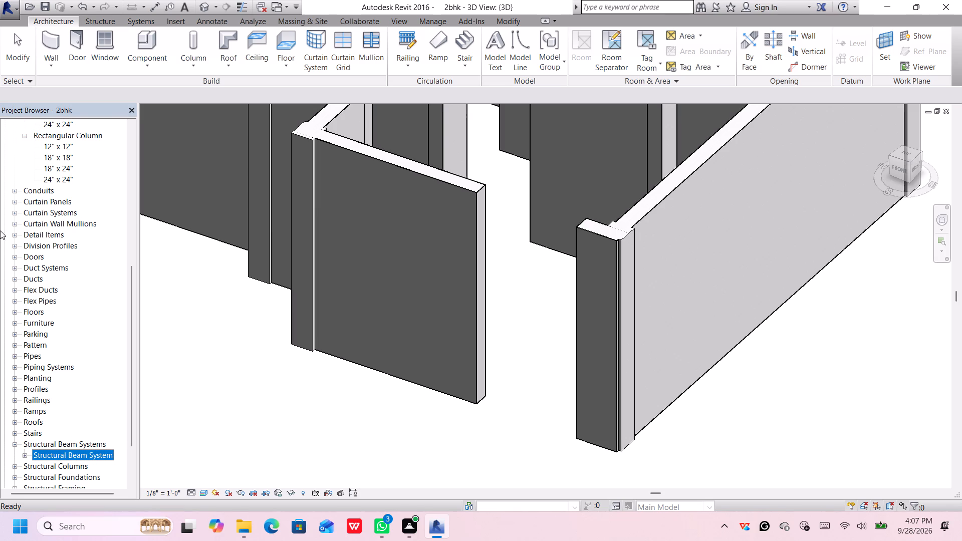
pyautogui.scroll(5, 3, 229)
pyautogui.scroll(10, 56, 272)
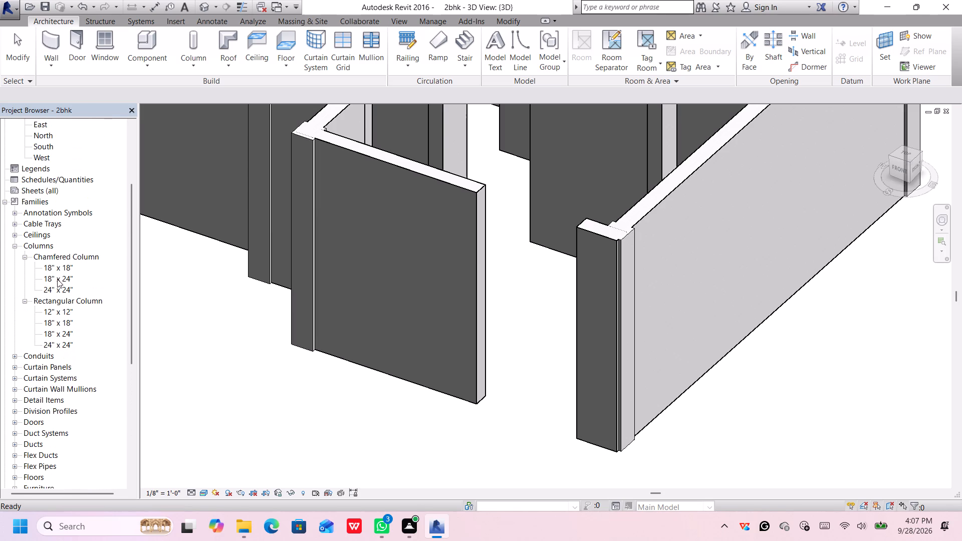
pyautogui.scroll(8, 57, 279)
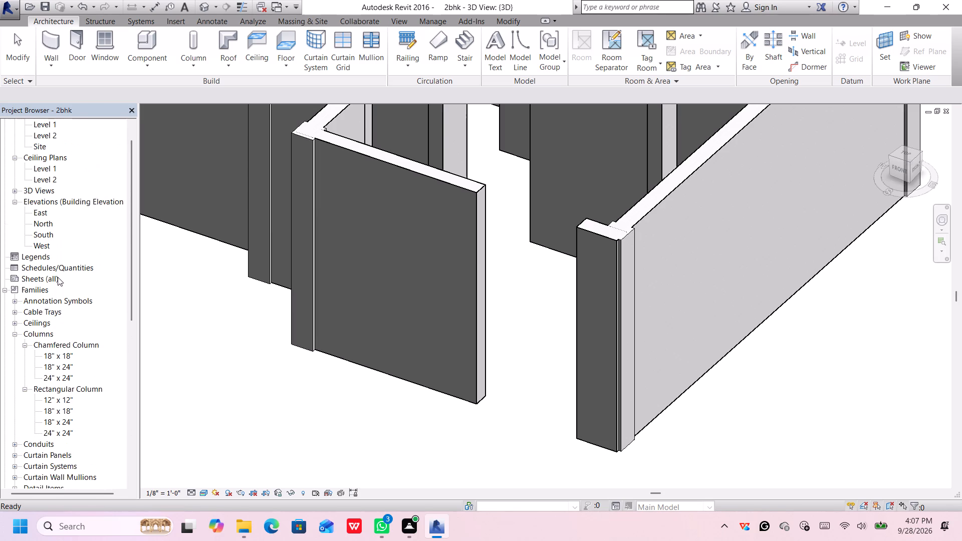
pyautogui.scroll(-20, 58, 277)
pyautogui.scroll(-6, 58, 277)
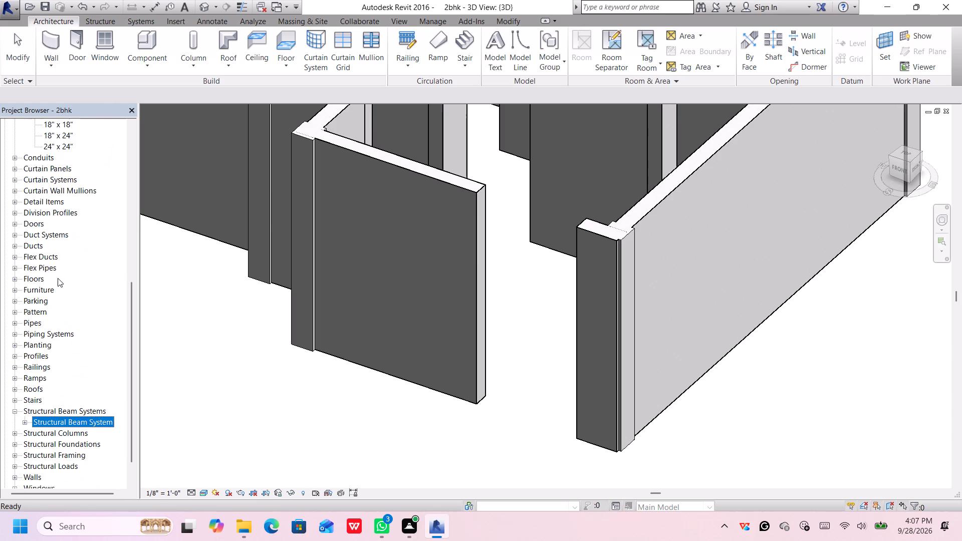
# Examine the type properties of the Structural Framing System type under Structural Beam System.
pyautogui.doubleClick(68, 419)
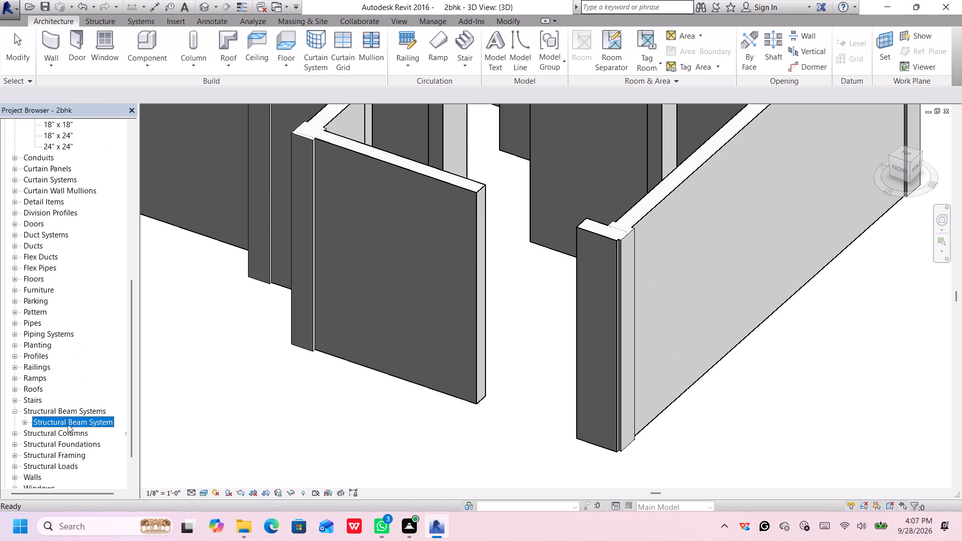
pyautogui.click(68, 432)
pyautogui.doubleClick(67, 432)
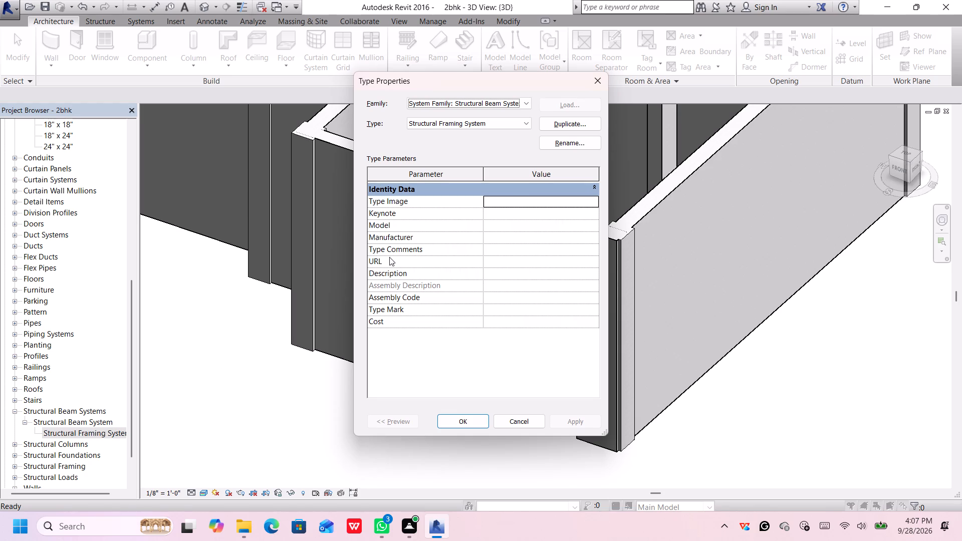
pyautogui.click(568, 125)
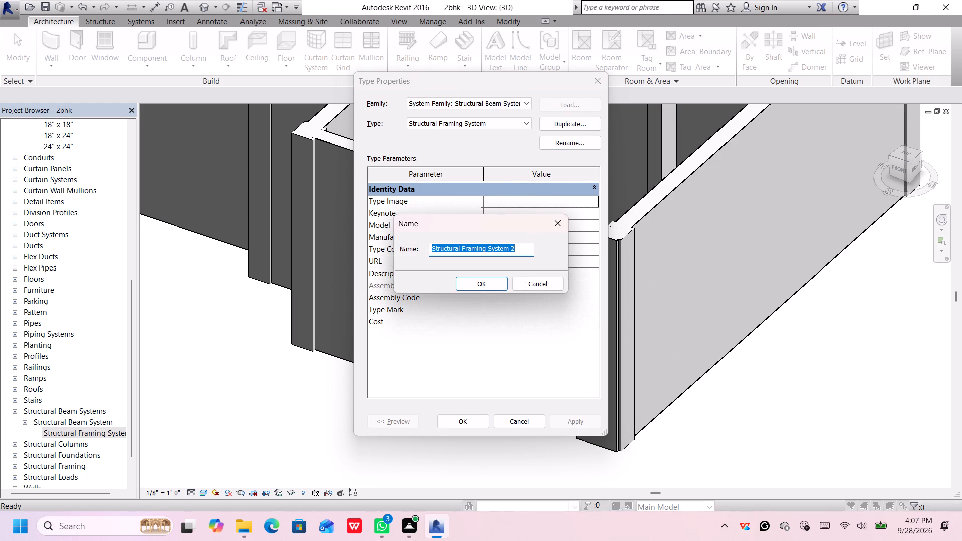
pyautogui.click(550, 220)
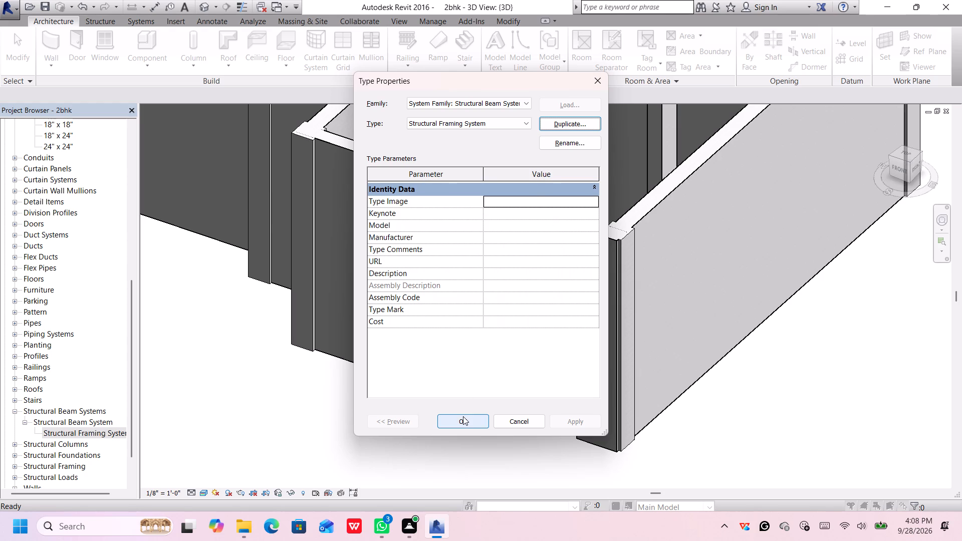
pyautogui.click(536, 196)
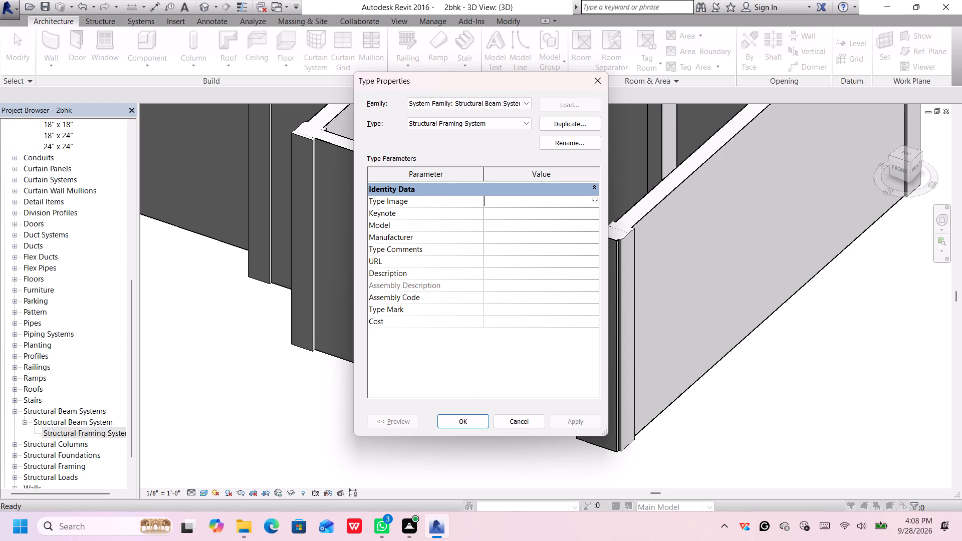
pyautogui.click(536, 204)
pyautogui.click(451, 415)
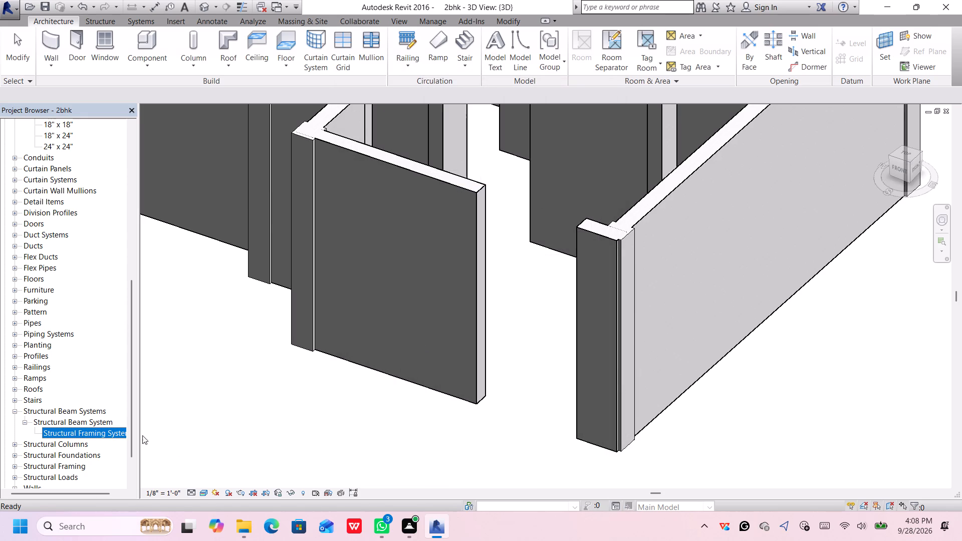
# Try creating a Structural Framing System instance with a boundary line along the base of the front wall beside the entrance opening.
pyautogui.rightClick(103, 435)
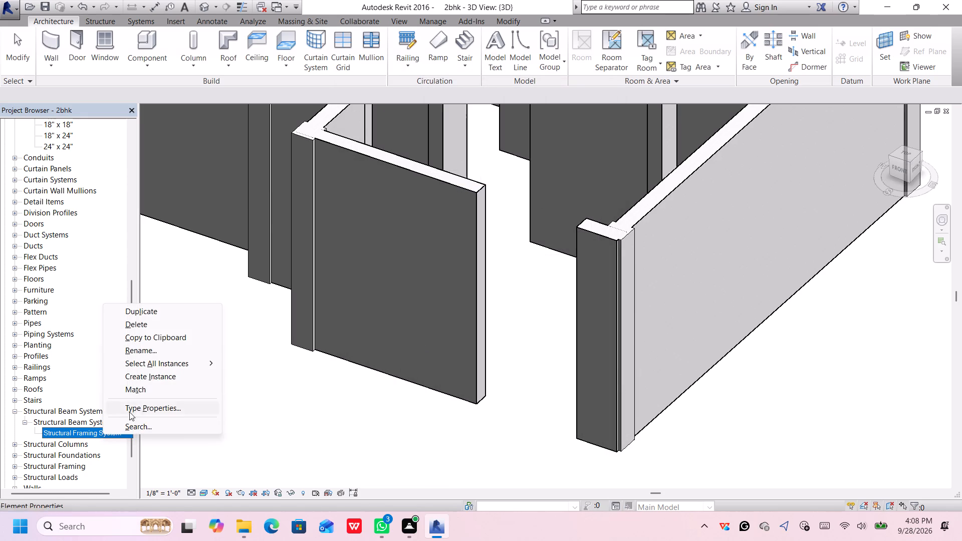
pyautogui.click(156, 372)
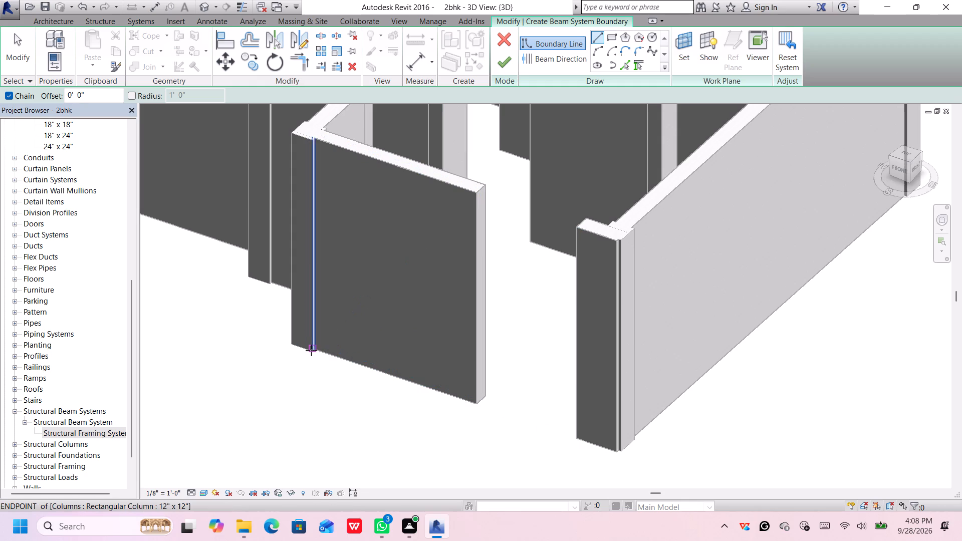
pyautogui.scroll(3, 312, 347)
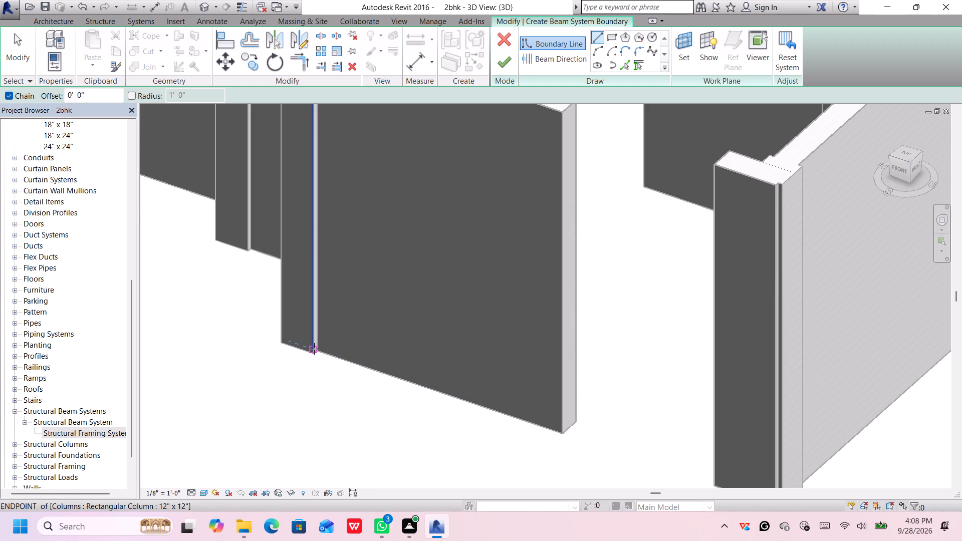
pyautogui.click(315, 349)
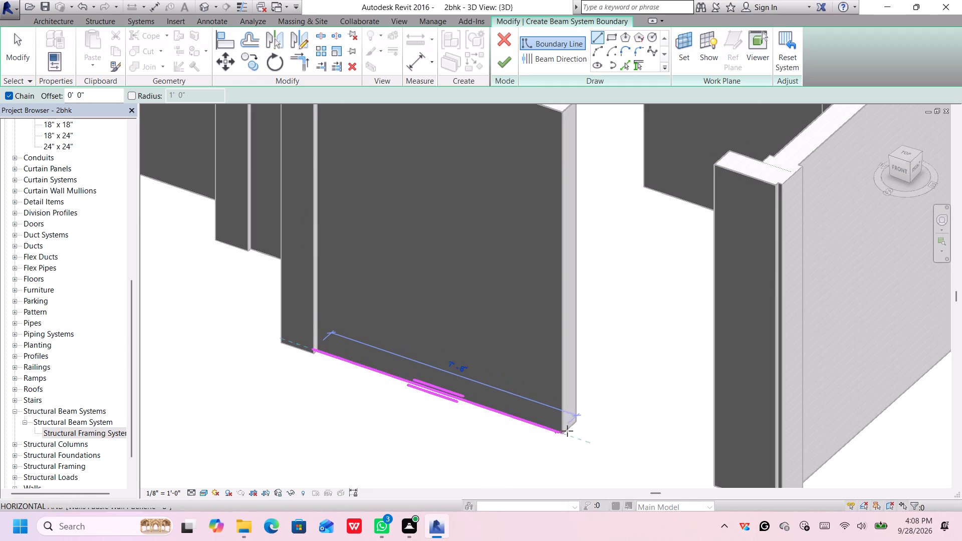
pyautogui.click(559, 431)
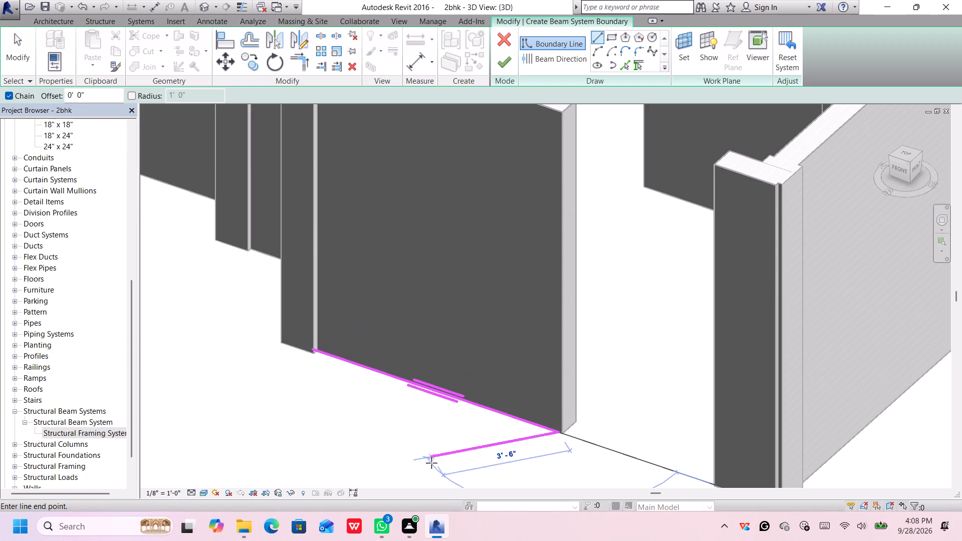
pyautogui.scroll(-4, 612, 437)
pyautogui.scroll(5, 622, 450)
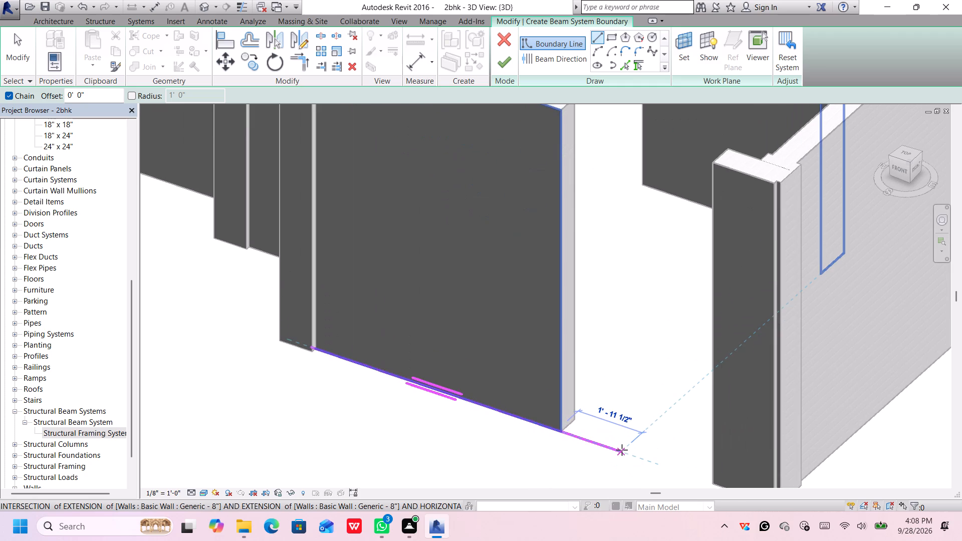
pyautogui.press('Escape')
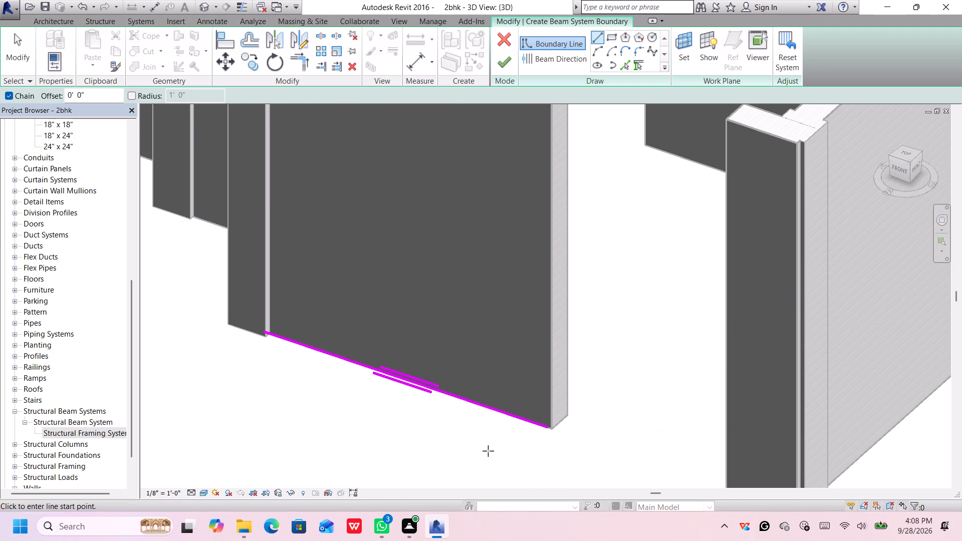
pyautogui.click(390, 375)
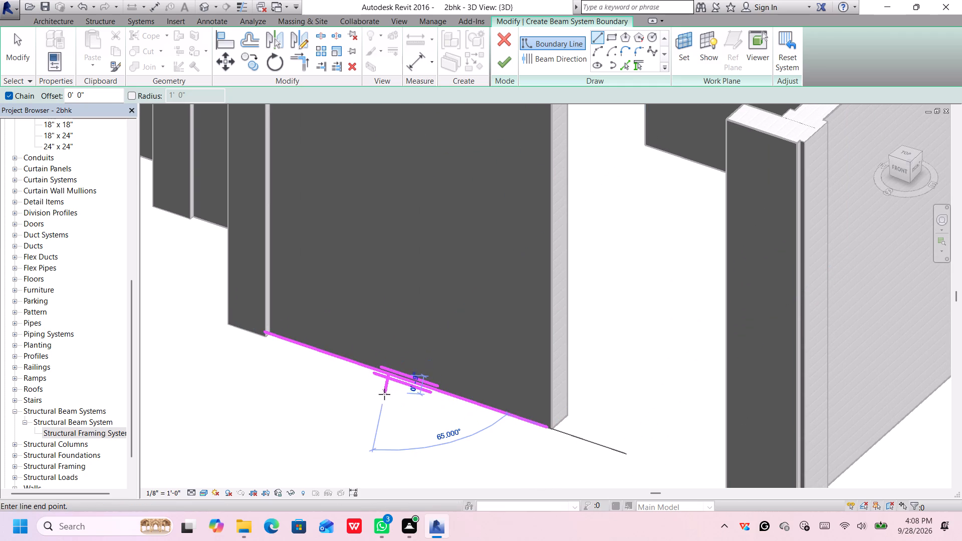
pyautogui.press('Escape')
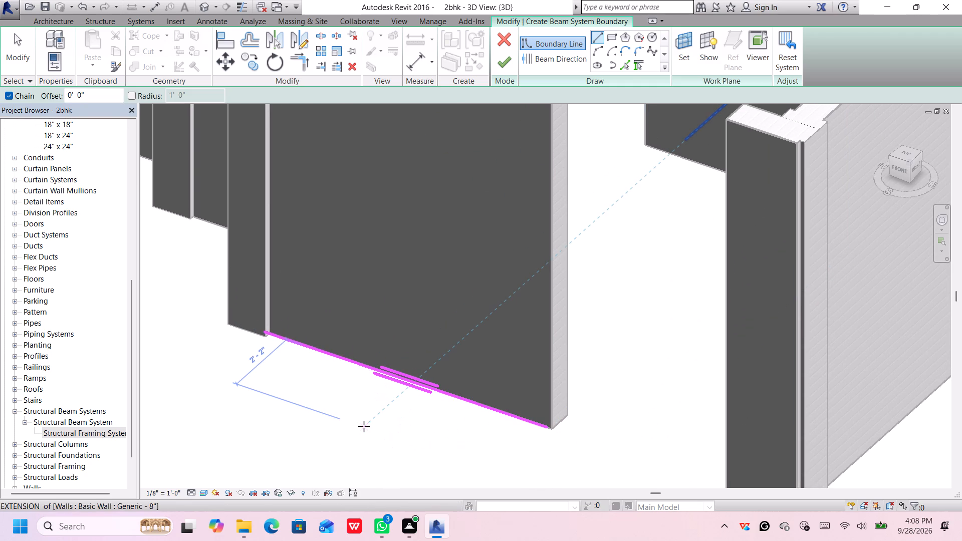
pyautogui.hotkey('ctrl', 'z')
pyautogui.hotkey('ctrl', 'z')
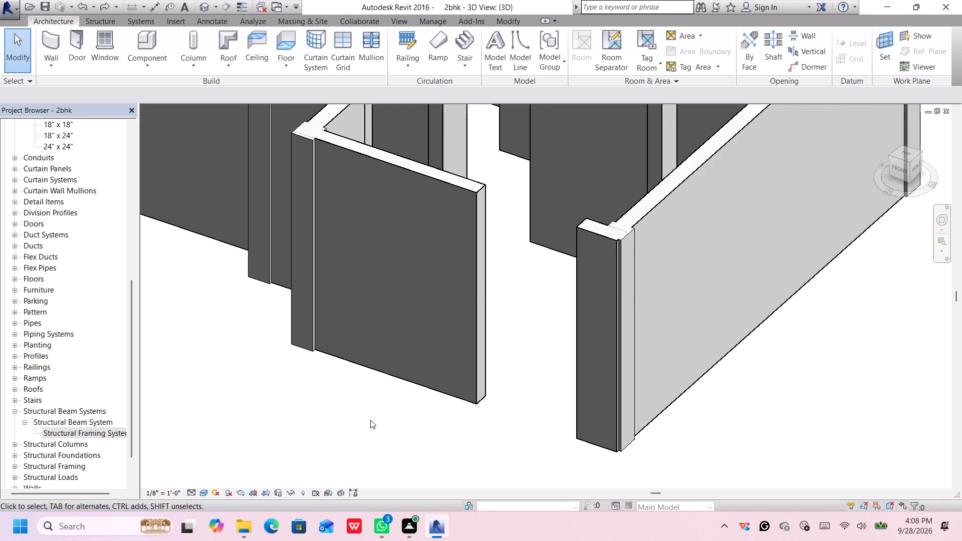
# Move the 12" x 12" column at the side wall's front corner beside the entrance, snapping it to the adjoining 9" walls' extension lines.
pyautogui.scroll(-4, 370, 420)
pyautogui.moveTo(370, 418); pyautogui.dragTo(421, 440, button='middle')
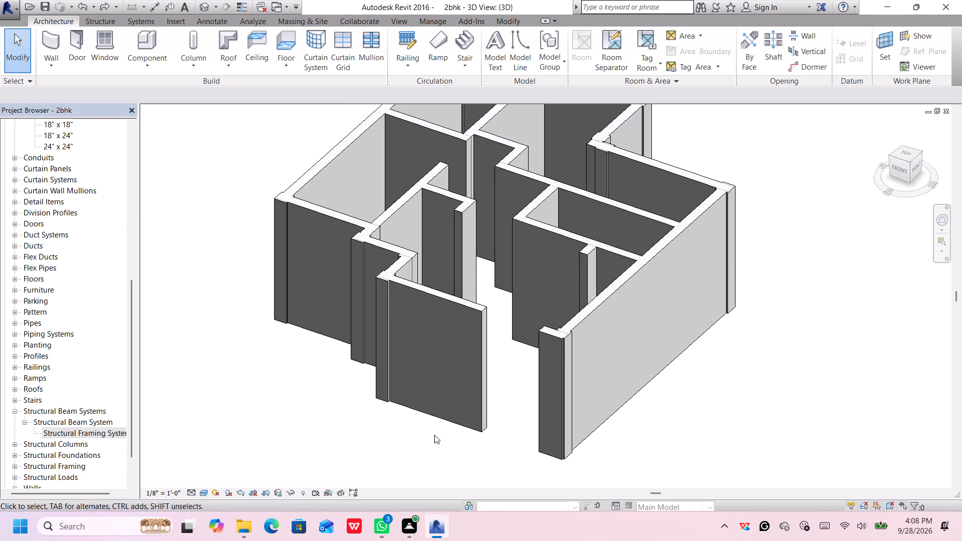
pyautogui.scroll(5, 518, 408)
pyautogui.scroll(3, 604, 400)
pyautogui.moveTo(577, 409); pyautogui.dragTo(577, 408, button='middle')
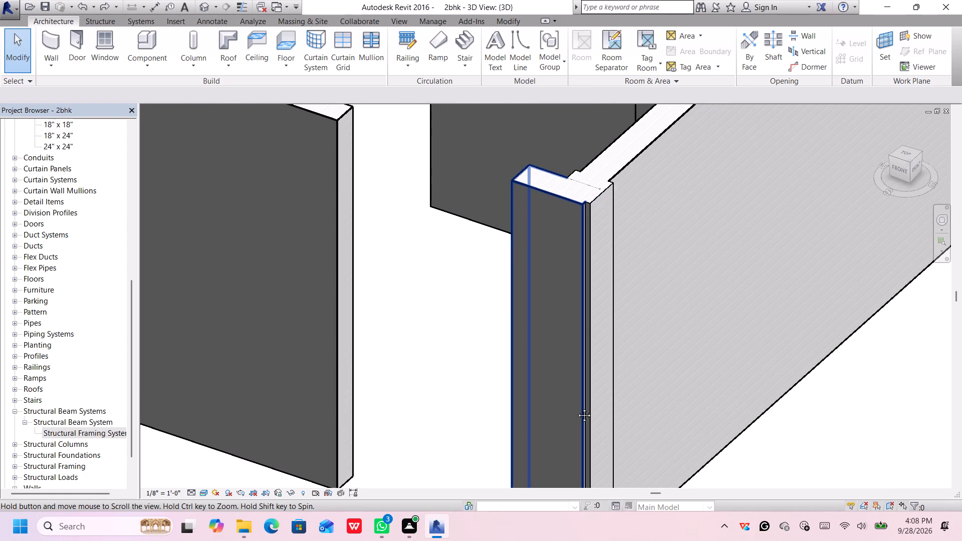
pyautogui.moveTo(577, 408); pyautogui.dragTo(577, 336, button='middle')
pyautogui.scroll(-3, 578, 336)
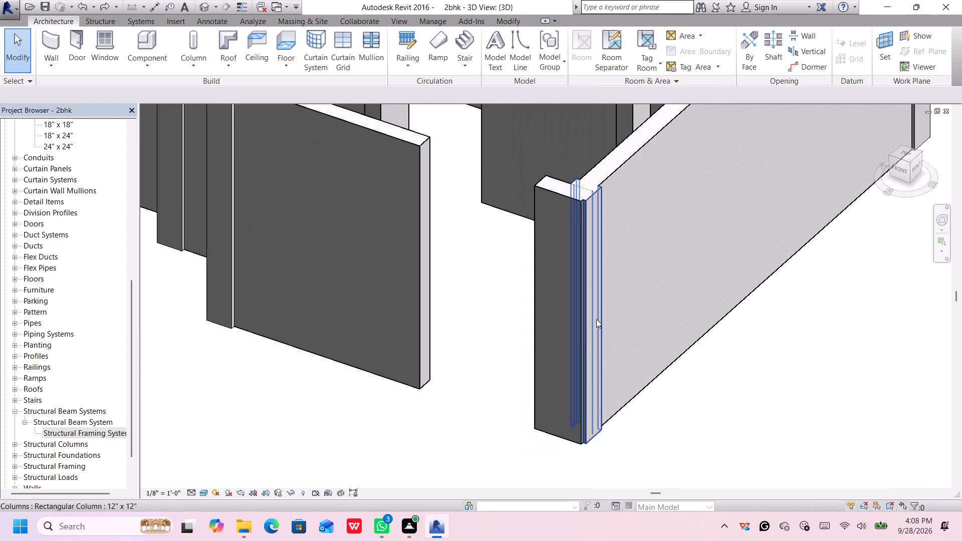
pyautogui.click(592, 319)
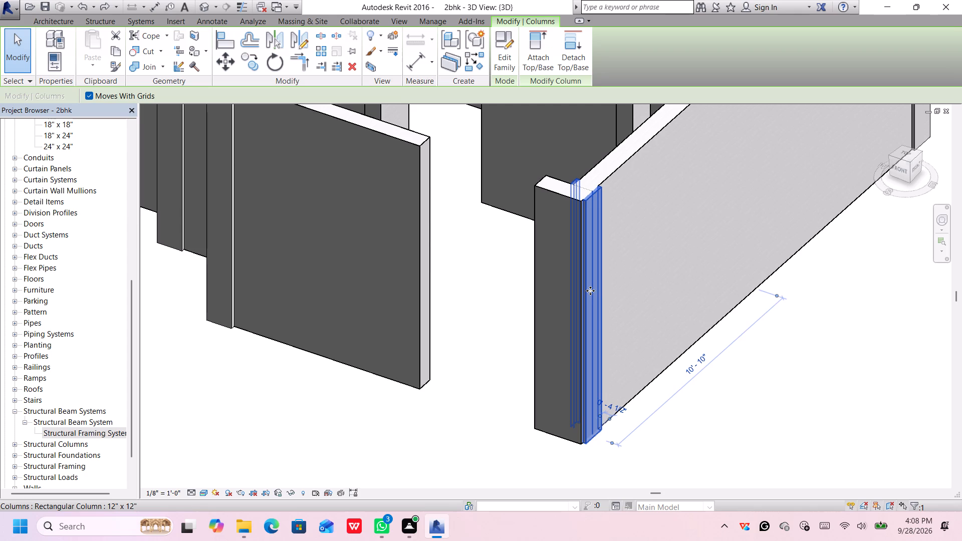
pyautogui.scroll(1, 590, 291)
pyautogui.moveTo(591, 278); pyautogui.dragTo(580, 295)
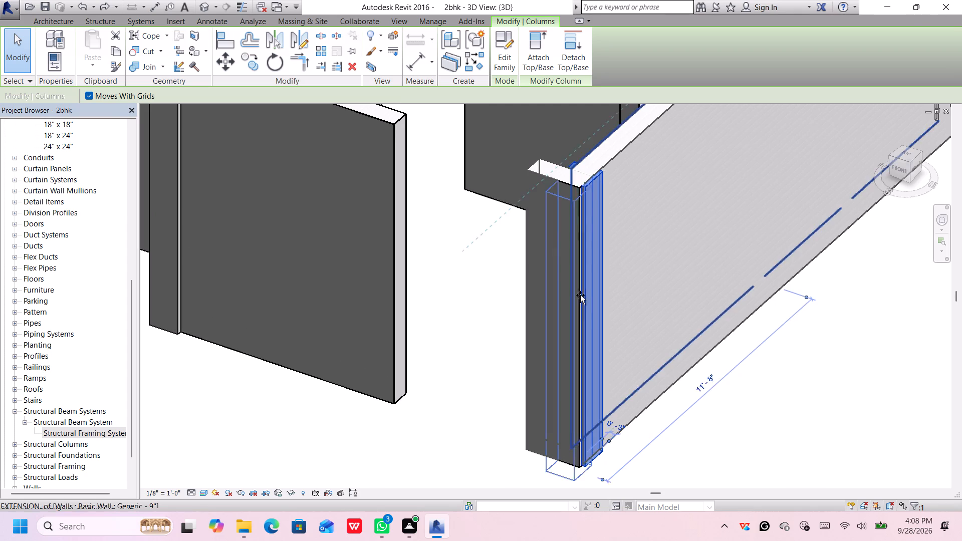
pyautogui.moveTo(580, 295); pyautogui.dragTo(590, 288)
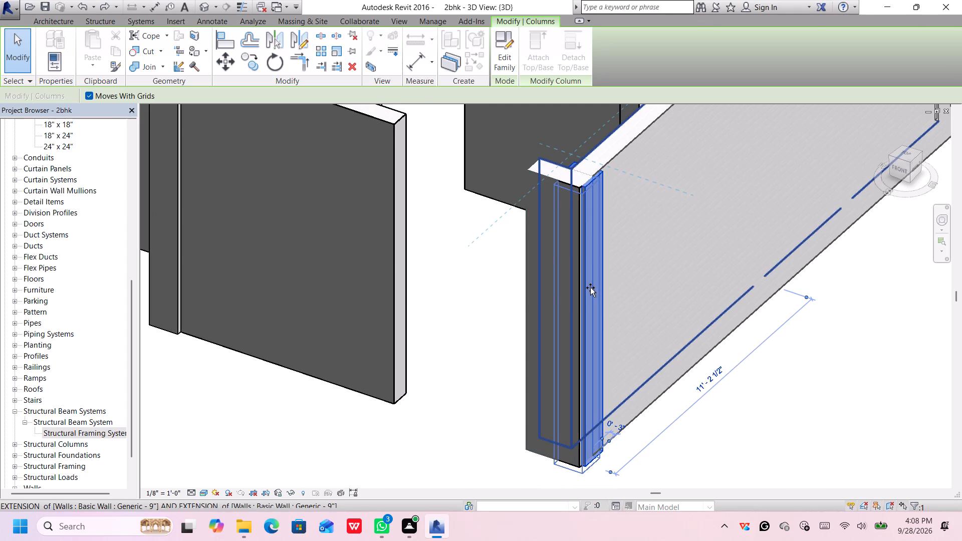
pyautogui.moveTo(590, 288); pyautogui.dragTo(590, 288)
pyautogui.scroll(-4, 583, 344)
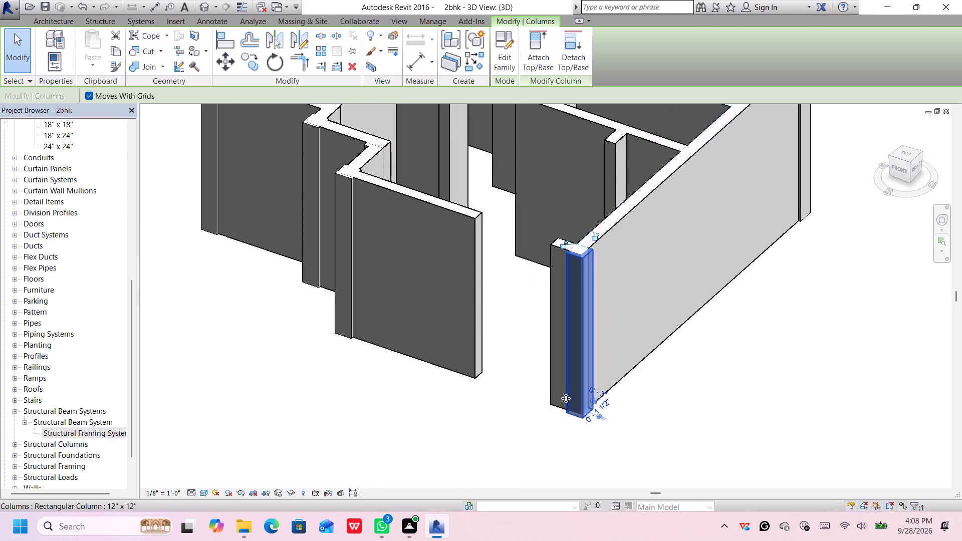
pyautogui.moveTo(566, 400); pyautogui.dragTo(603, 462, button='middle')
pyautogui.press('Escape')
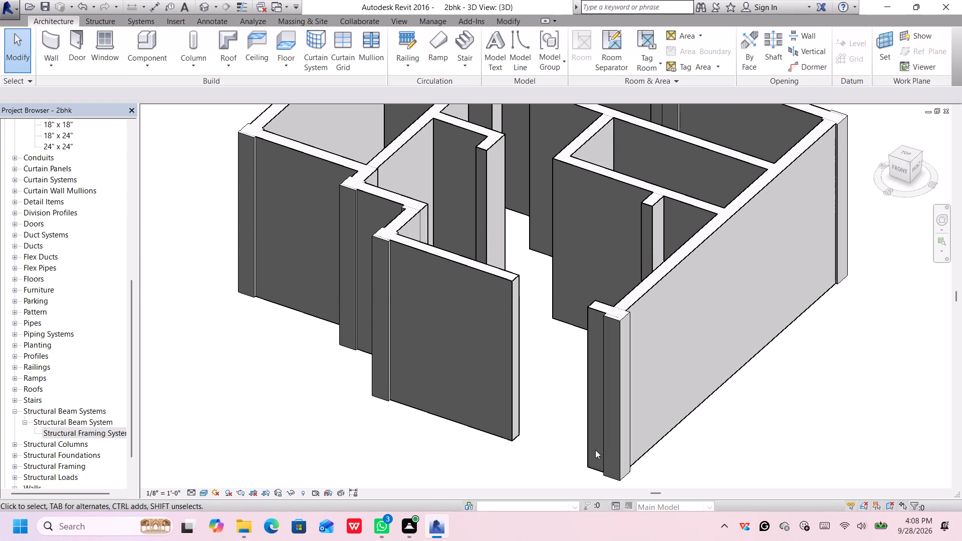
# Look through the project's families, from Columns down to Walls and Structural Beam Systems, for a suitable beam family.
pyautogui.scroll(1, 439, 434)
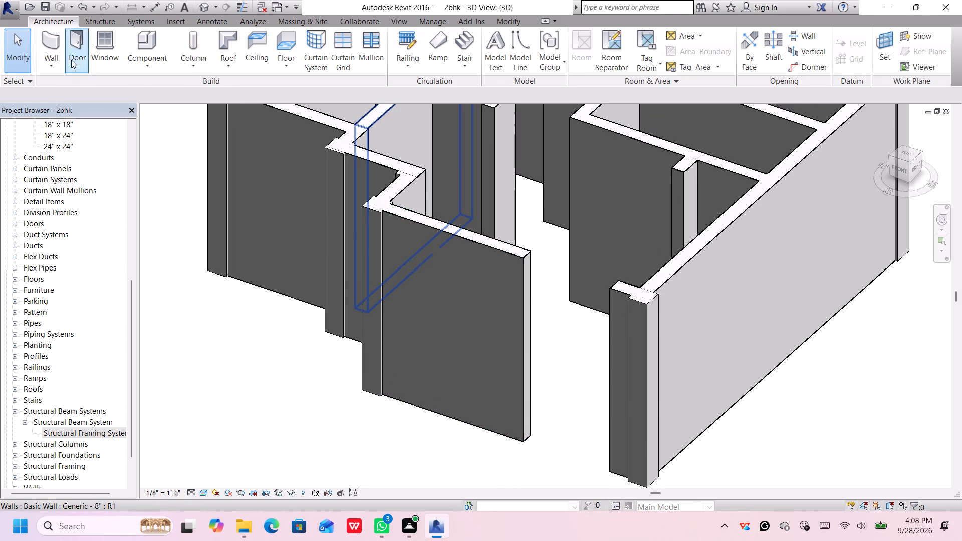
pyautogui.scroll(4, 194, 57)
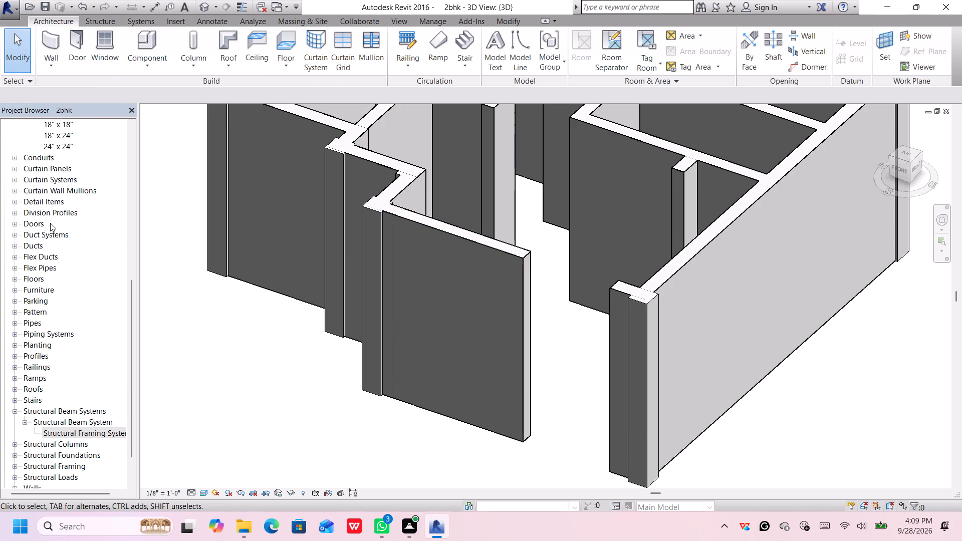
pyautogui.scroll(-1, 50, 222)
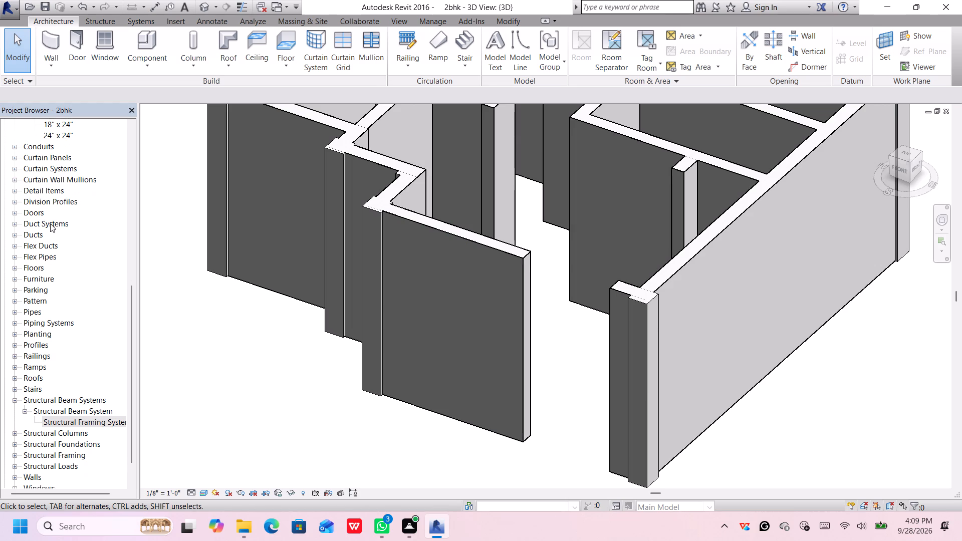
pyautogui.scroll(-1, 50, 223)
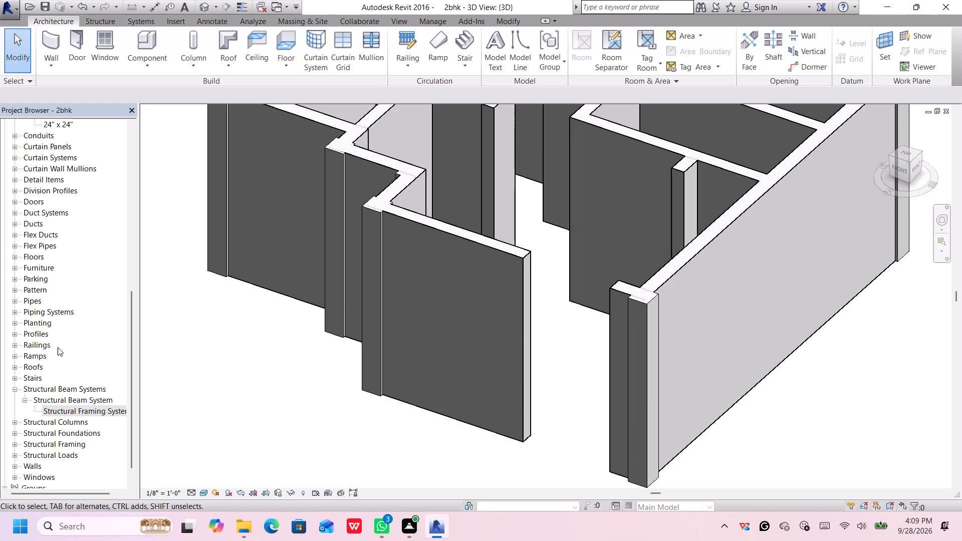
pyautogui.scroll(-7, 63, 345)
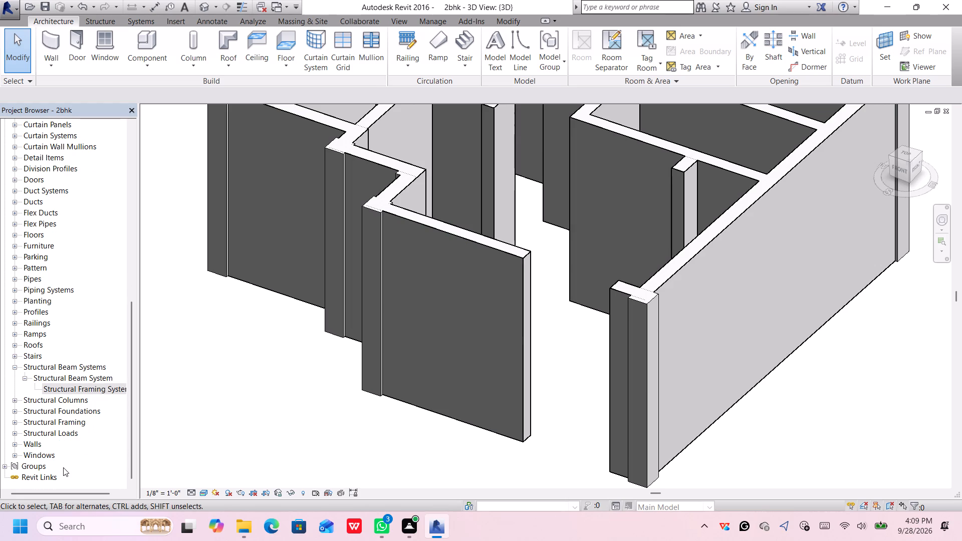
pyautogui.click(47, 445)
pyautogui.click(34, 449)
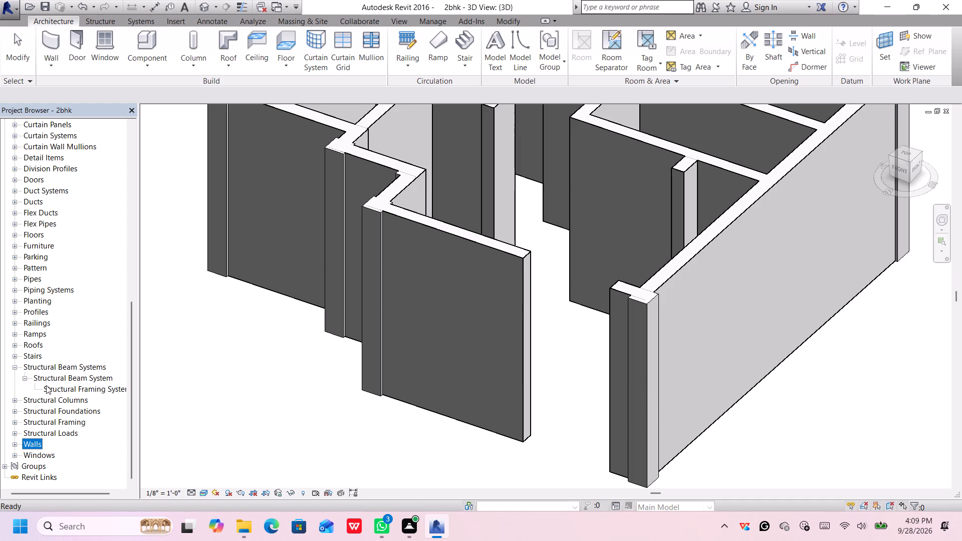
pyautogui.scroll(6, 27, 356)
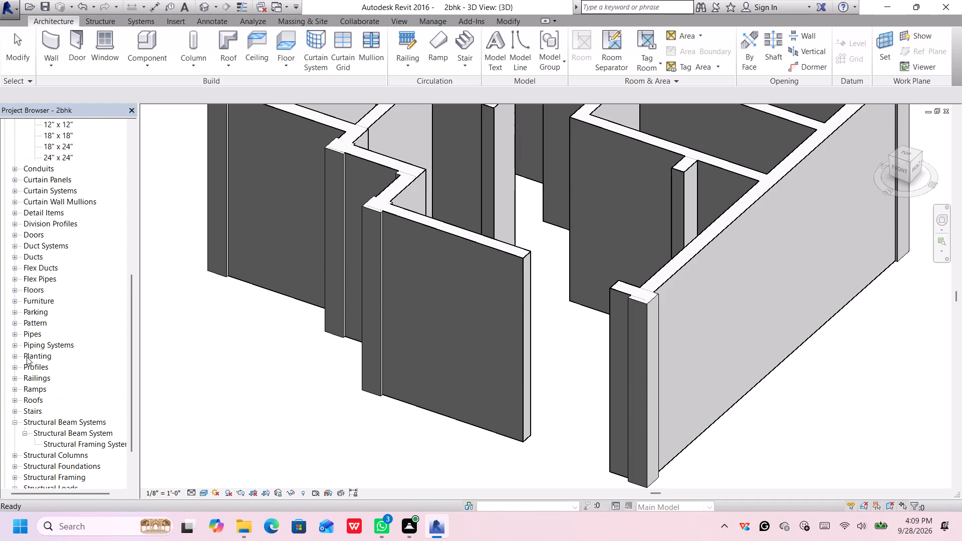
pyautogui.scroll(16, 27, 357)
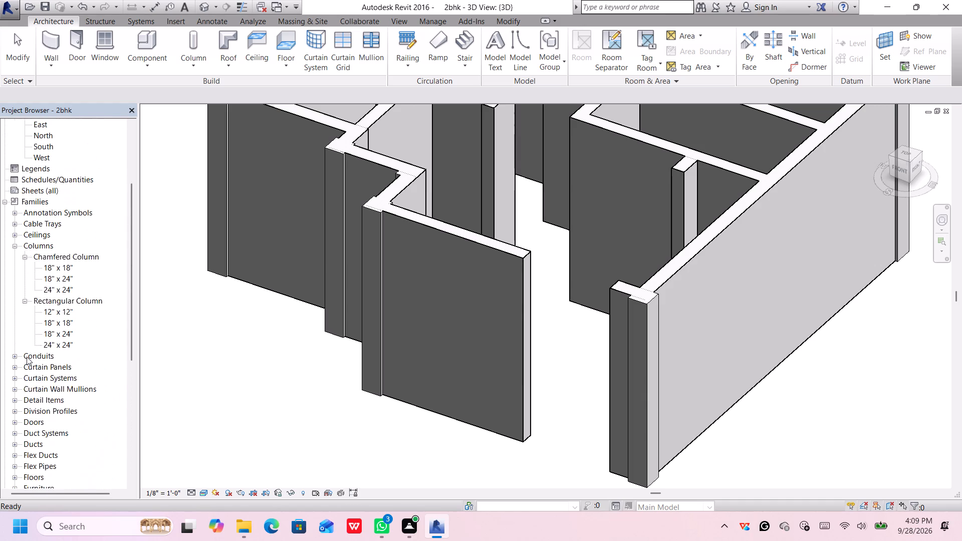
pyautogui.scroll(7, 27, 357)
pyautogui.scroll(-1, 29, 362)
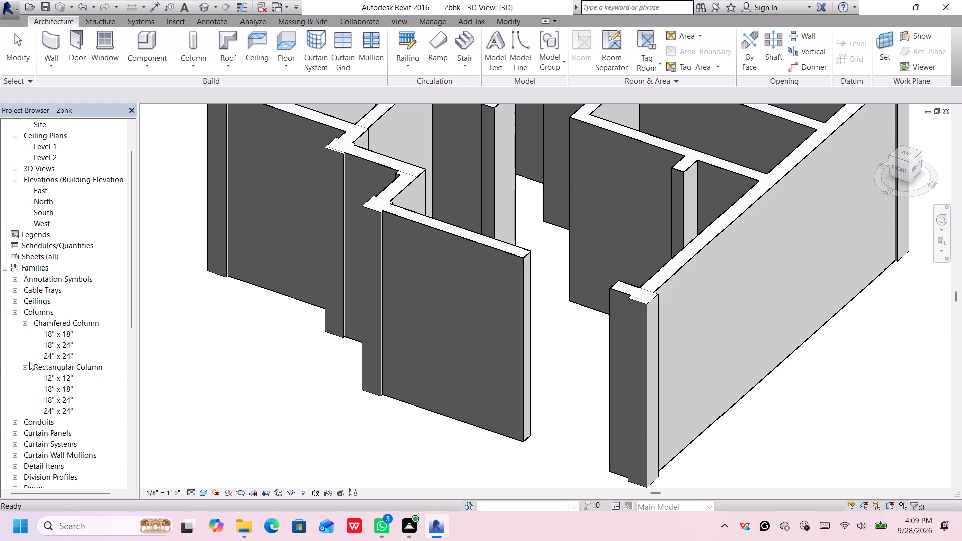
pyautogui.scroll(-1, 29, 362)
pyautogui.scroll(-5, 72, 303)
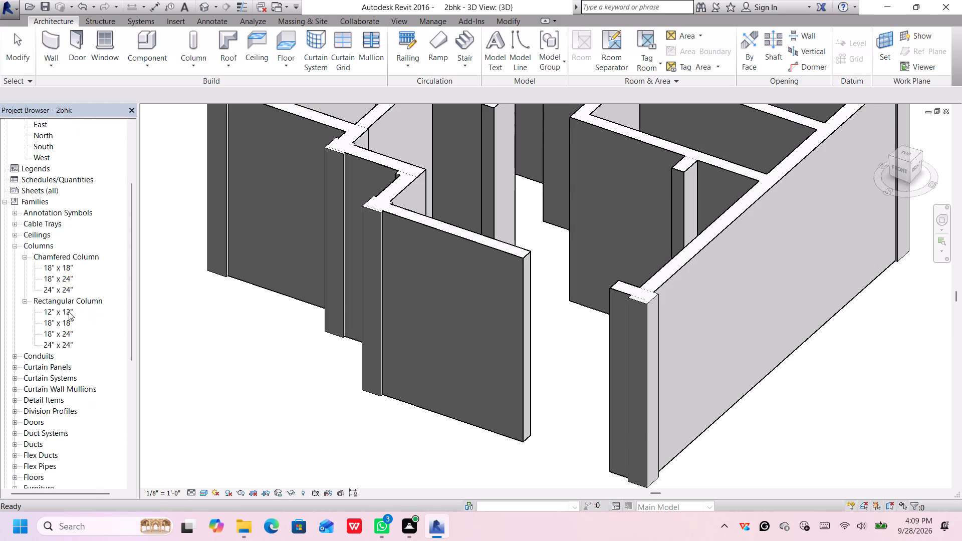
pyautogui.scroll(-5, 69, 312)
pyautogui.scroll(-4, 42, 390)
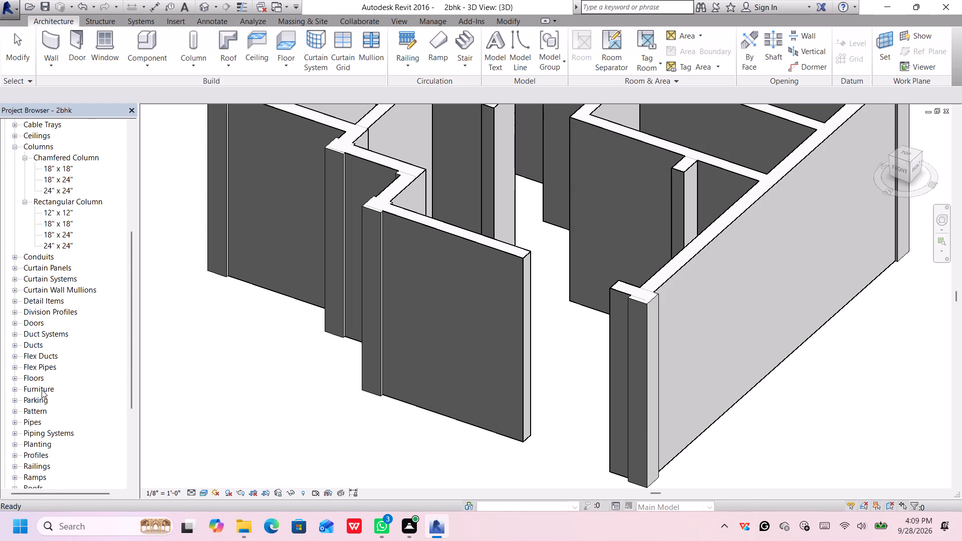
pyautogui.scroll(-16, 42, 390)
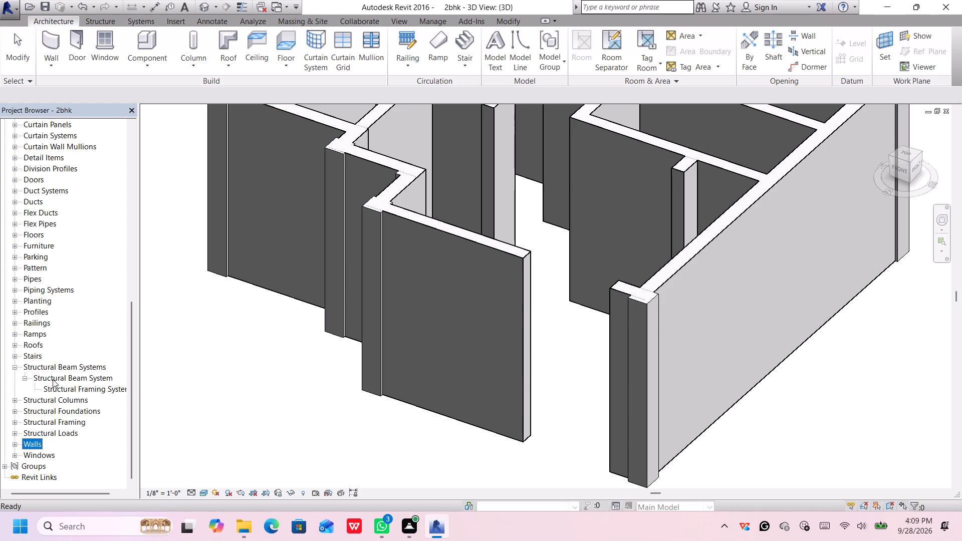
# Duplicate the Structural Framing System type under Structural Beam System.
pyautogui.click(53, 379)
pyautogui.click(44, 387)
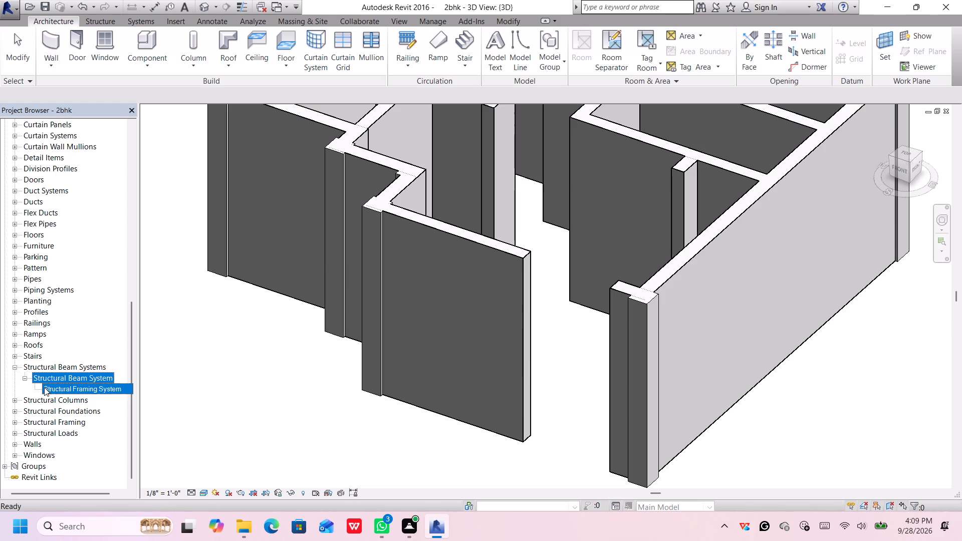
pyautogui.rightClick(44, 387)
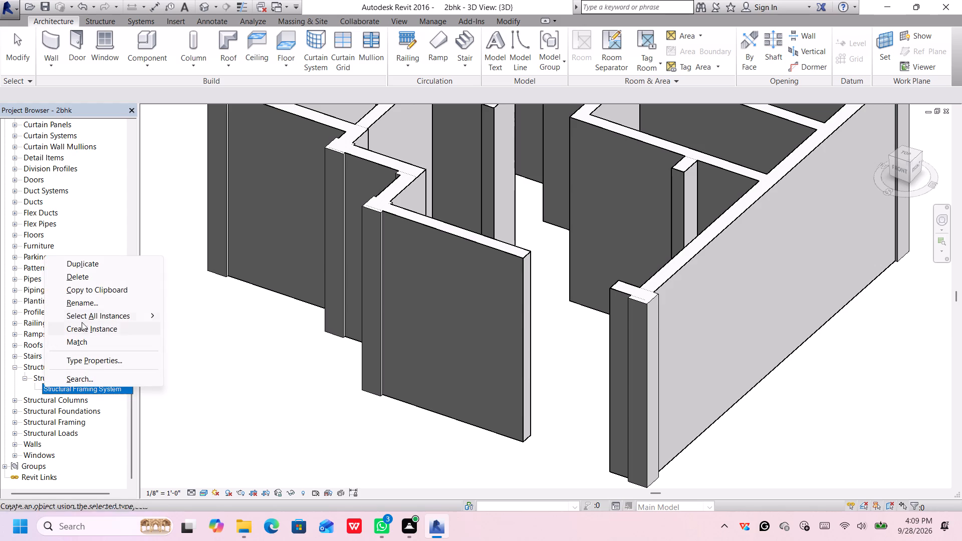
pyautogui.click(93, 264)
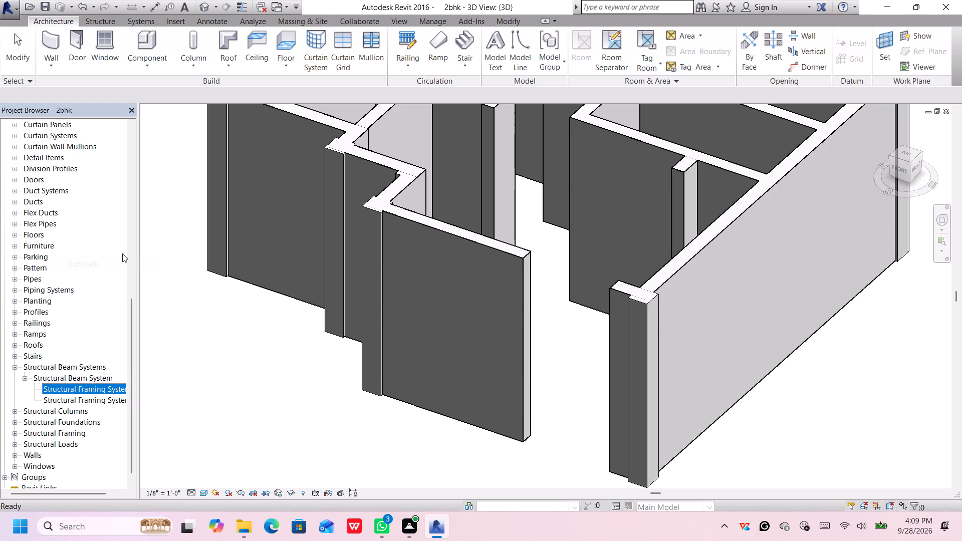
# Examine the Structural Framing System type properties, including the image import options for its Type Image, without assigning an image.
pyautogui.click(96, 387)
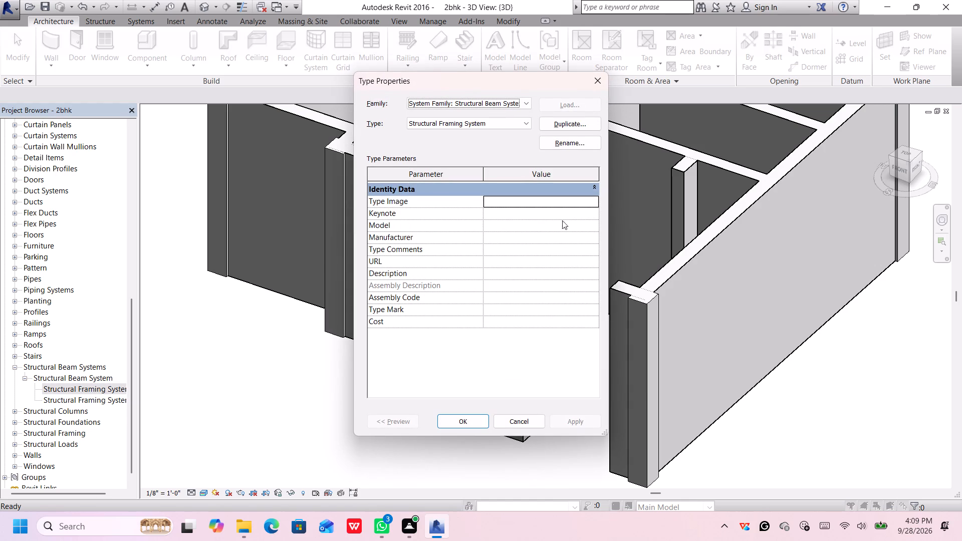
pyautogui.click(565, 203)
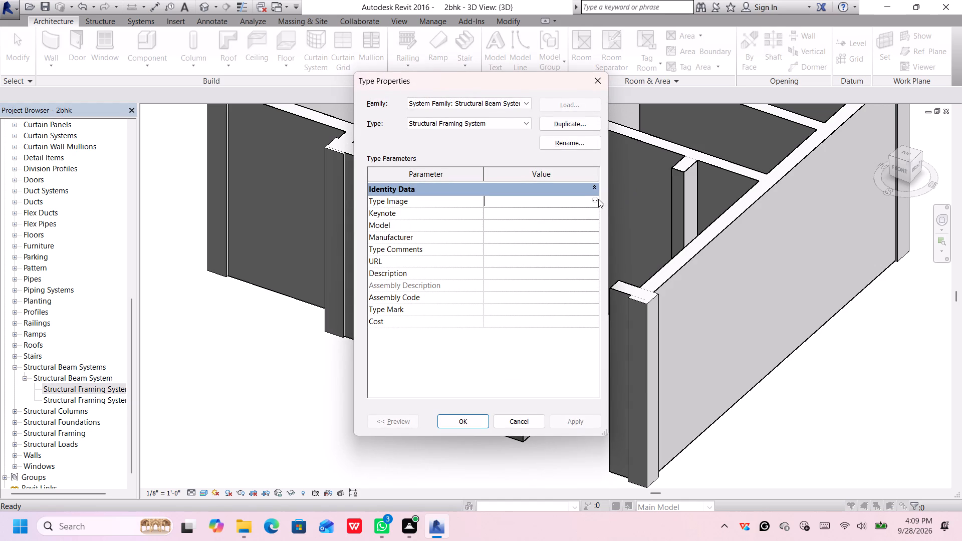
pyautogui.click(597, 199)
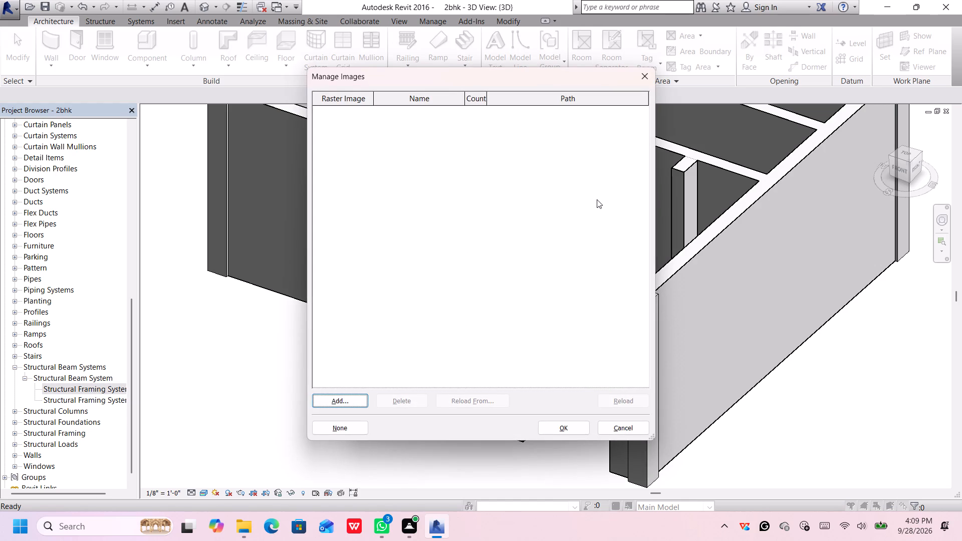
pyautogui.click(344, 404)
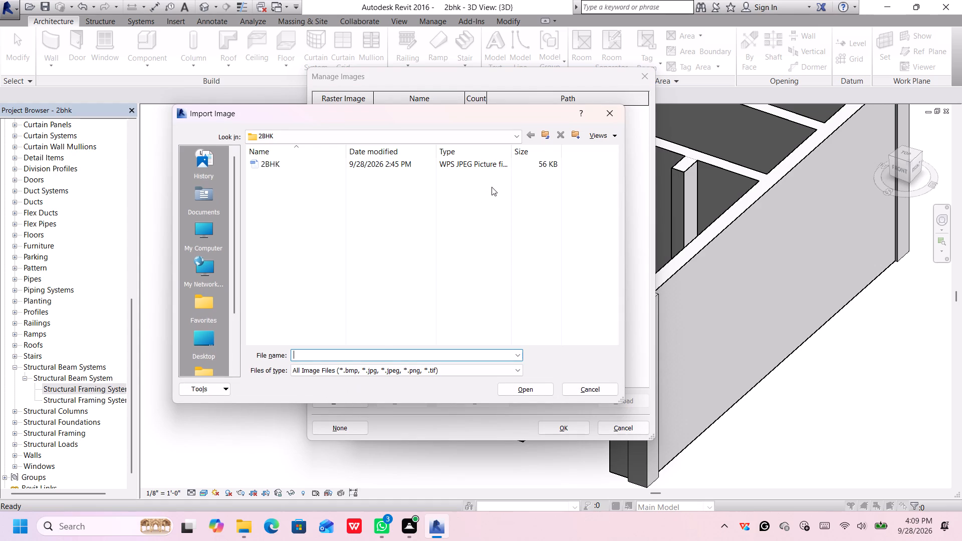
pyautogui.click(608, 109)
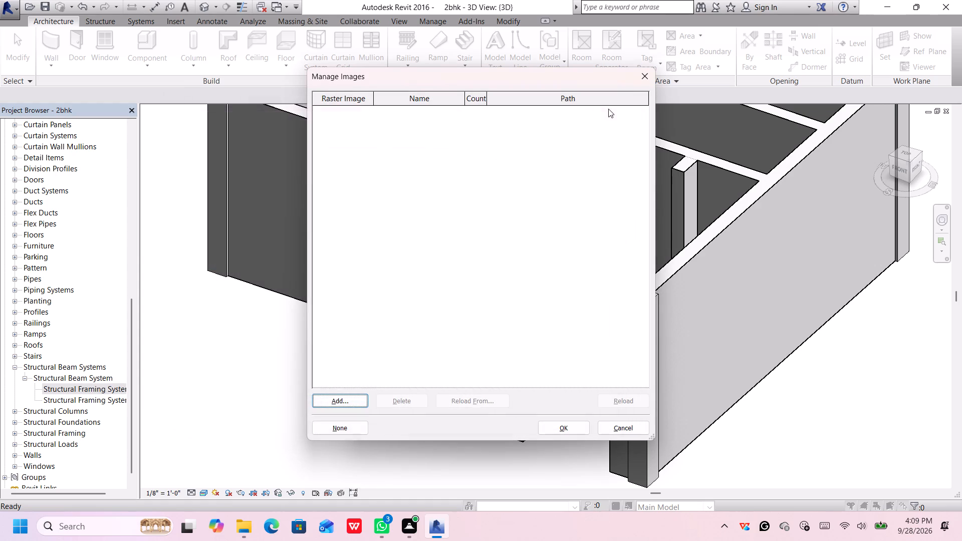
pyautogui.click(637, 77)
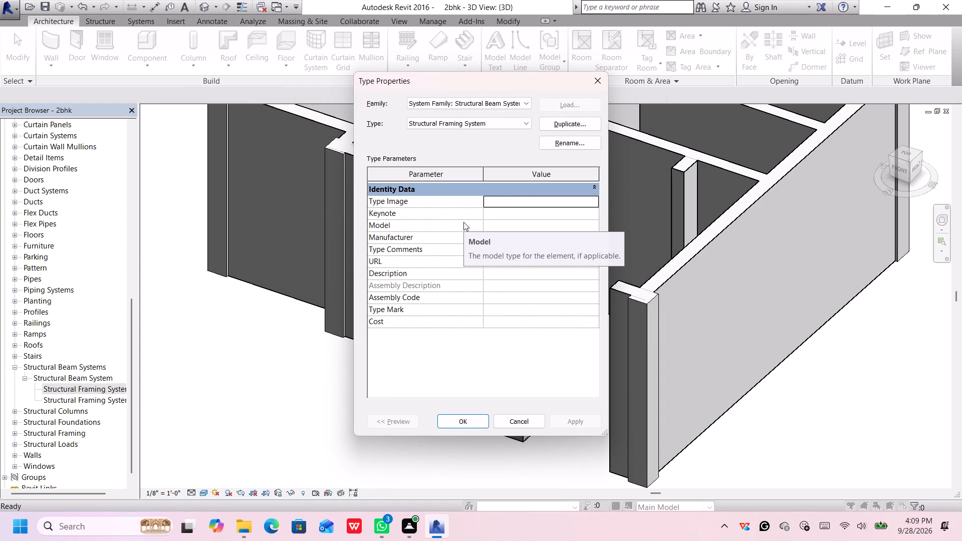
pyautogui.click(437, 258)
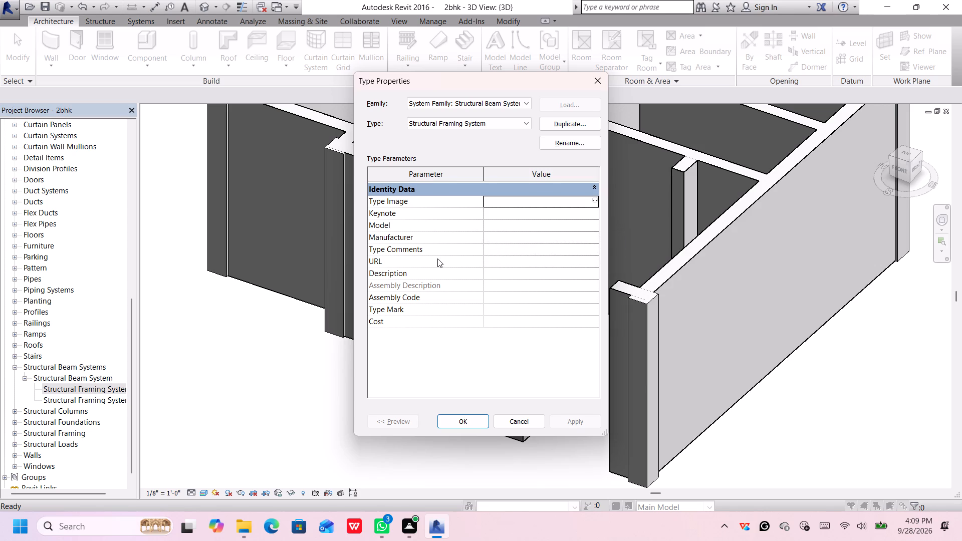
pyautogui.click(460, 420)
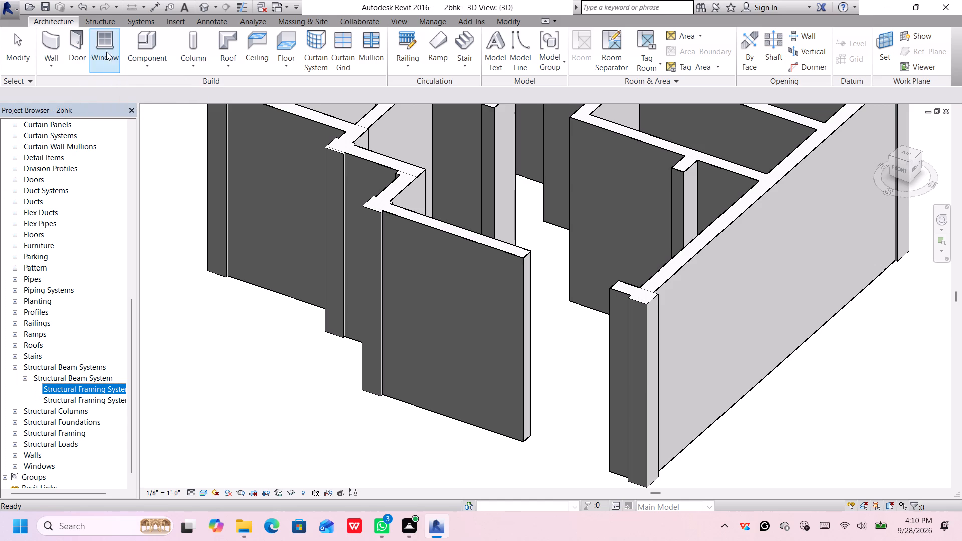
# Place a 12" x 12" rectangular column from Level 1 to Level 2, free-standing about 7'-6" in front of the front wall.
pyautogui.click(186, 68)
pyautogui.click(186, 67)
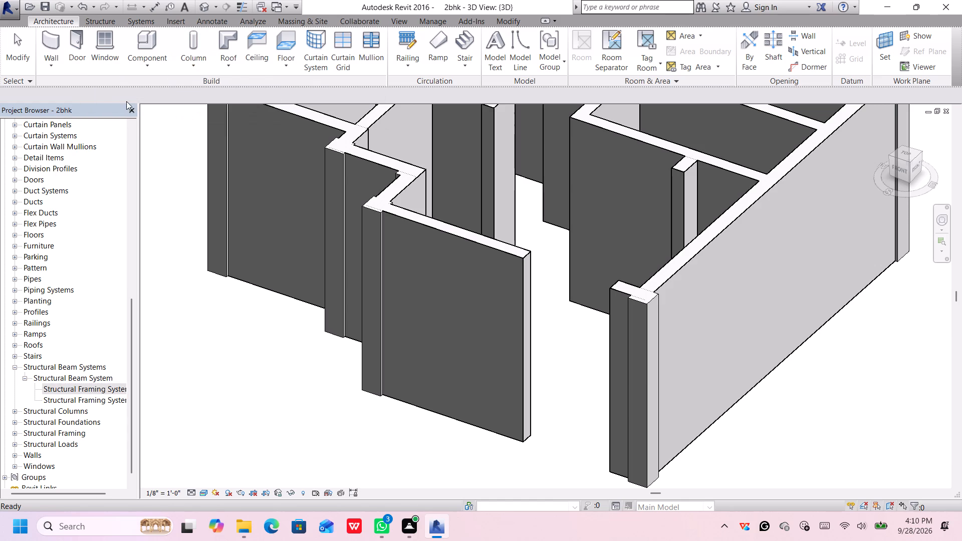
pyautogui.scroll(-5, 60, 292)
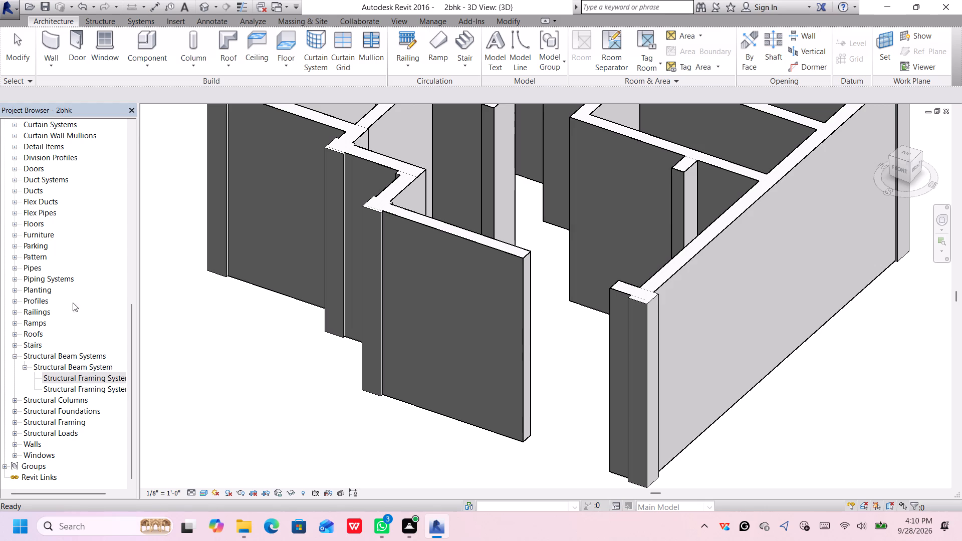
pyautogui.scroll(-1, 56, 346)
pyautogui.scroll(10, 55, 325)
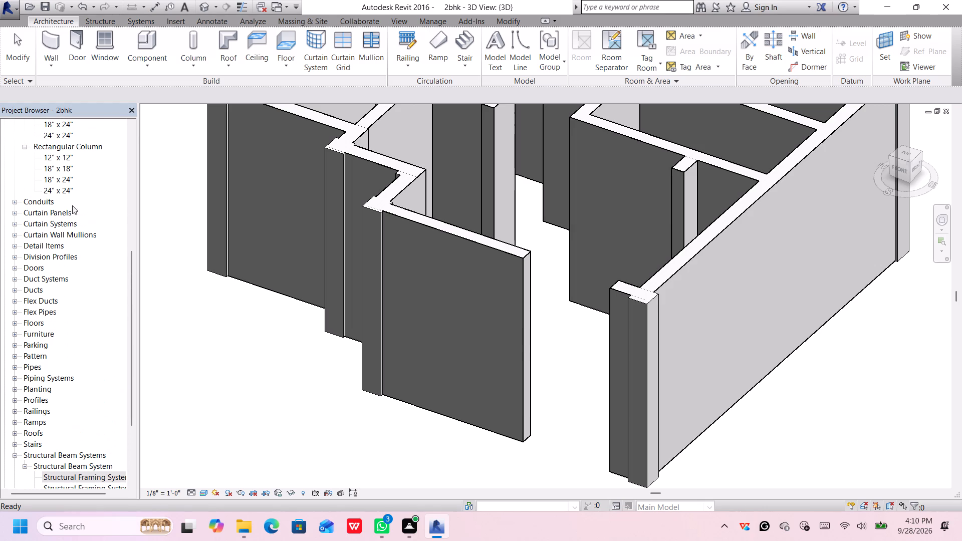
pyautogui.click(63, 167)
pyautogui.rightClick(63, 167)
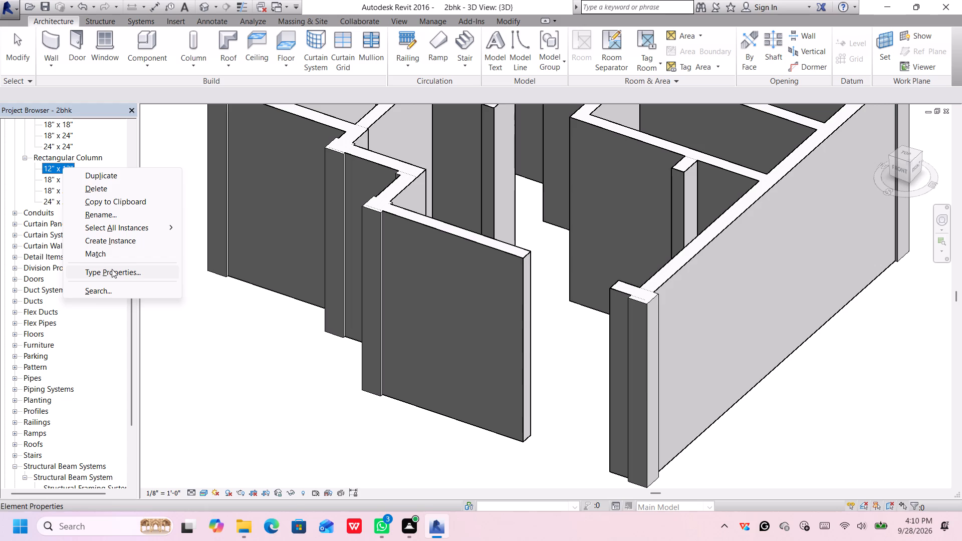
pyautogui.click(122, 242)
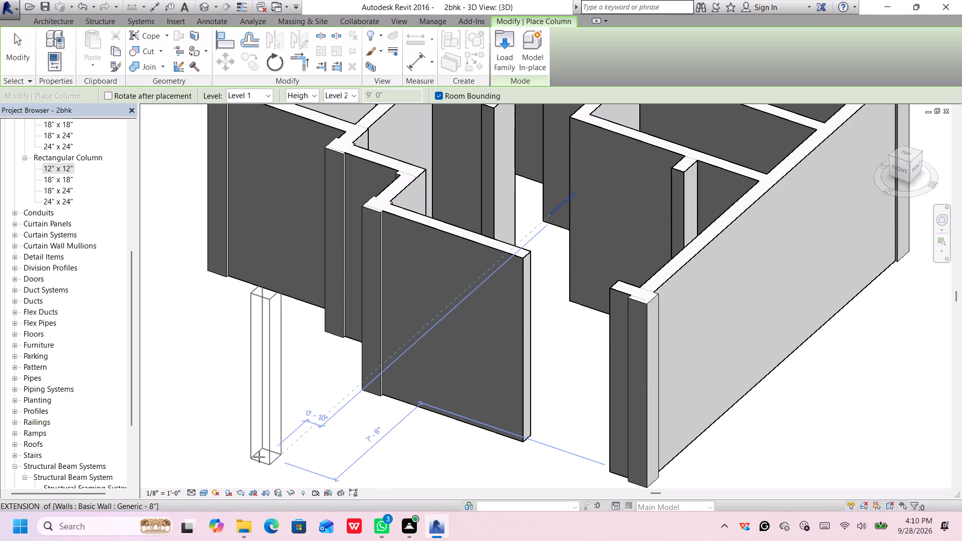
pyautogui.click(258, 456)
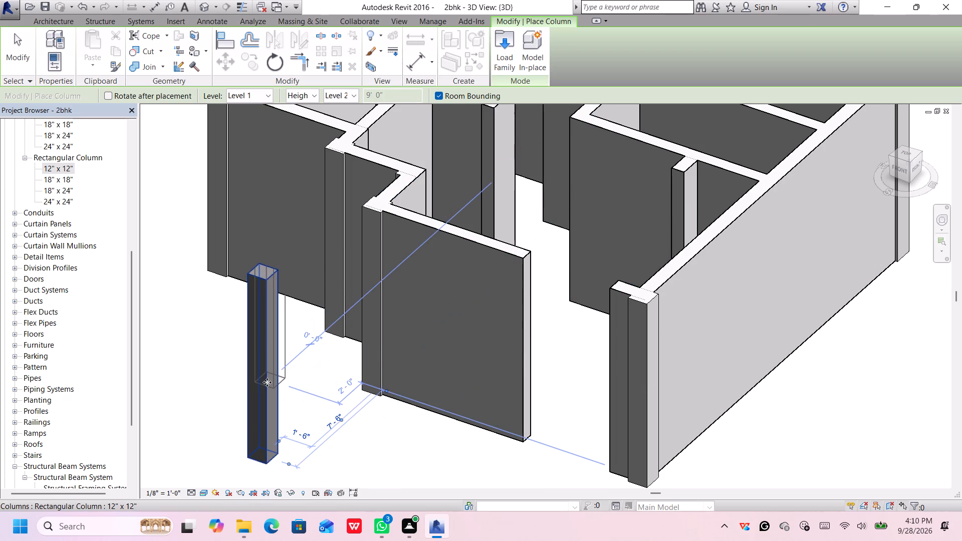
pyautogui.press('Escape')
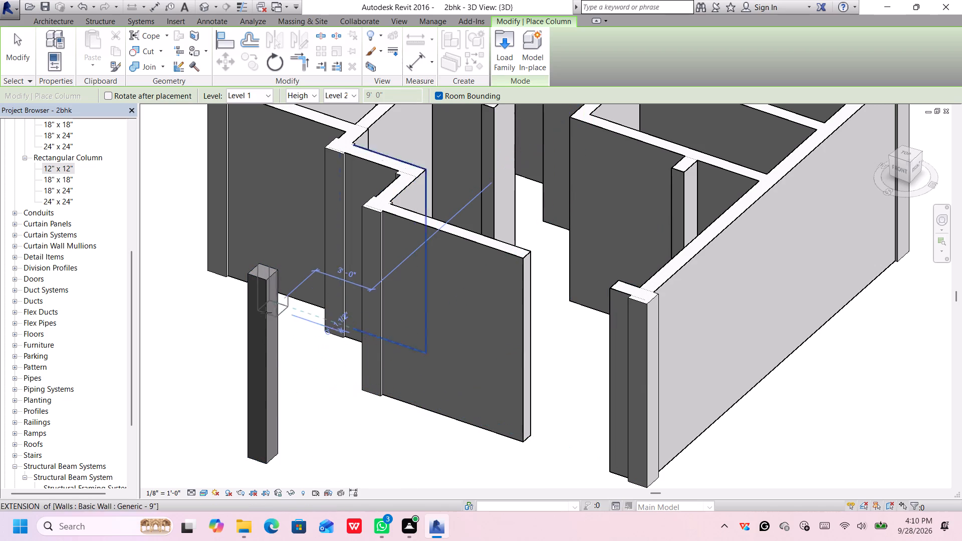
pyautogui.press('Escape')
# Move the free-standing 12" x 12" column to about 8'-6" from the front wall, aligned with the 8" wall's extension line.
pyautogui.click(265, 308)
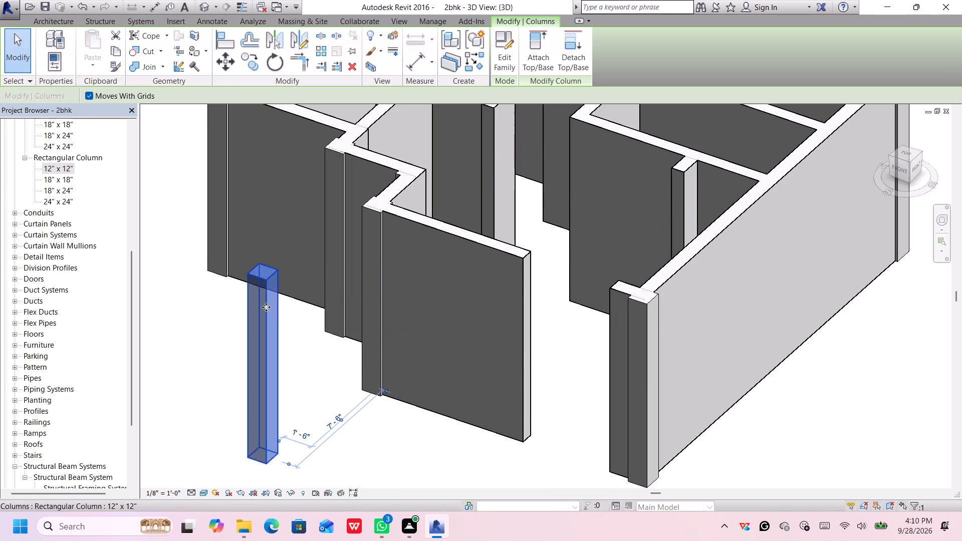
pyautogui.moveTo(266, 277); pyautogui.dragTo(280, 297)
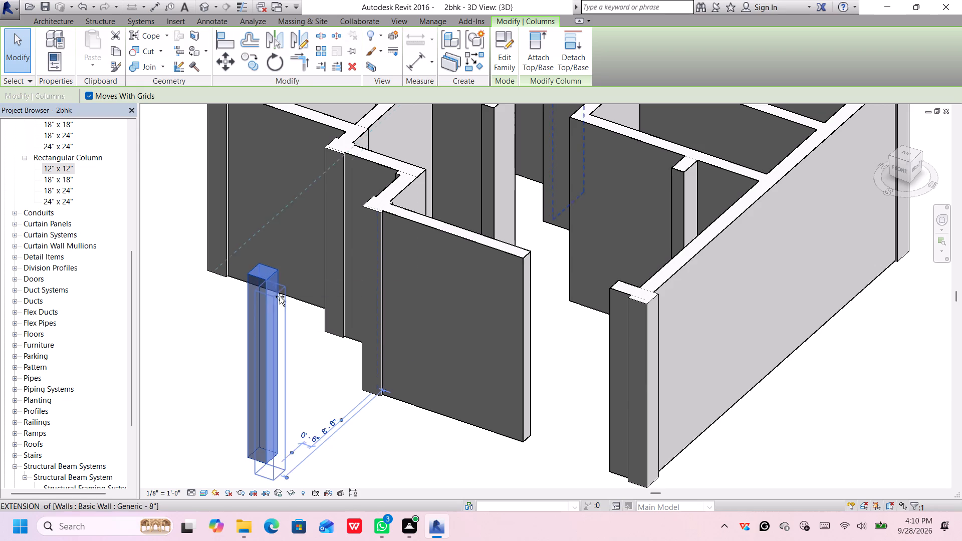
pyautogui.moveTo(280, 297); pyautogui.dragTo(281, 298)
pyautogui.scroll(-1, 279, 328)
pyautogui.moveTo(295, 383); pyautogui.dragTo(294, 381, button='middle')
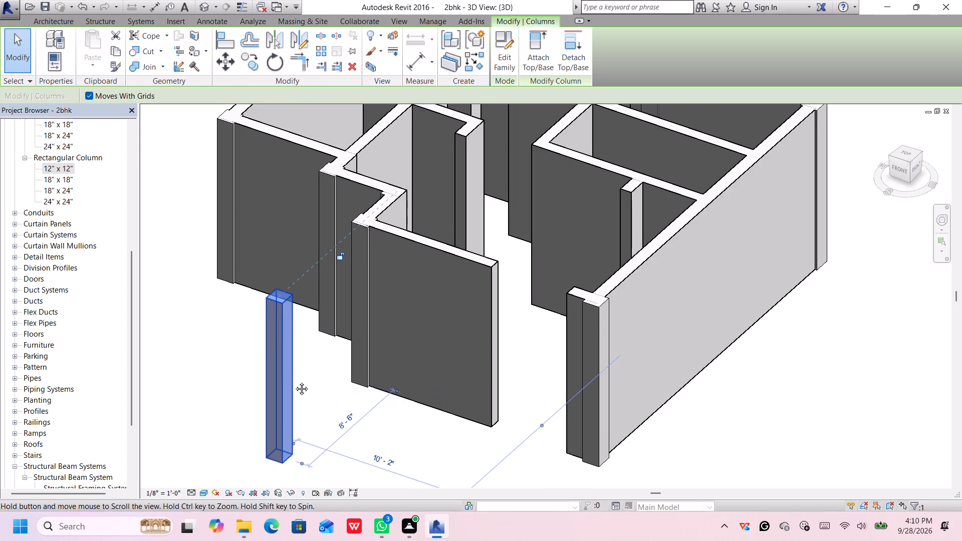
pyautogui.moveTo(294, 381); pyautogui.dragTo(273, 343, button='middle')
pyautogui.scroll(1, 275, 349)
pyautogui.scroll(2, 282, 404)
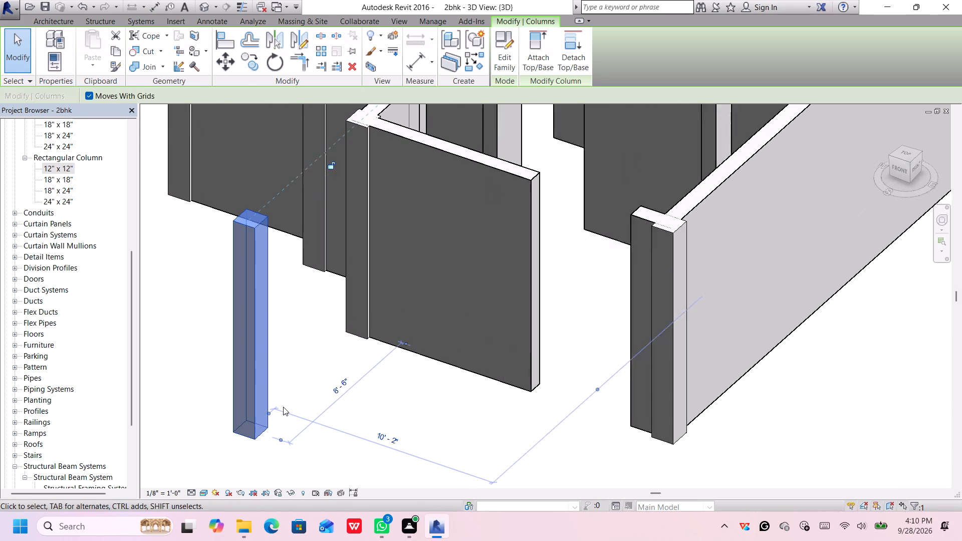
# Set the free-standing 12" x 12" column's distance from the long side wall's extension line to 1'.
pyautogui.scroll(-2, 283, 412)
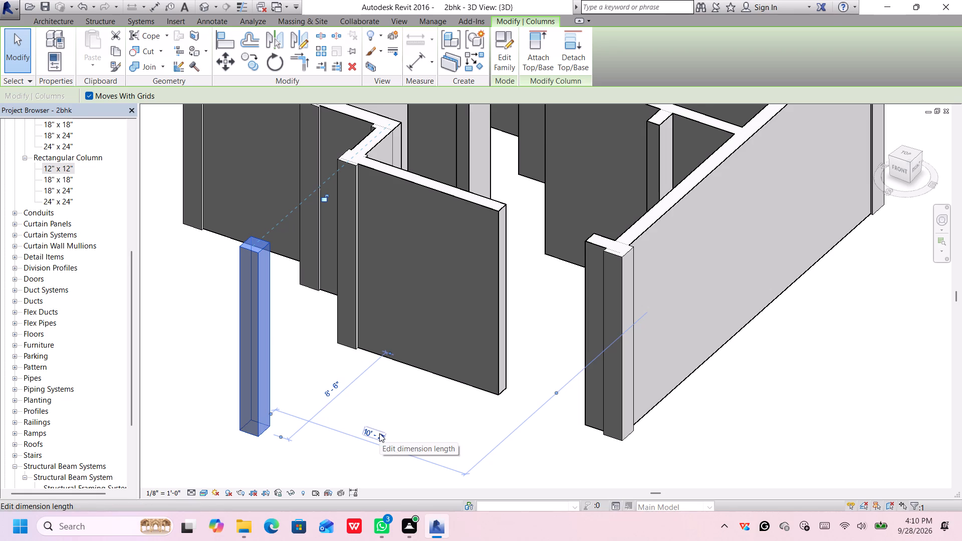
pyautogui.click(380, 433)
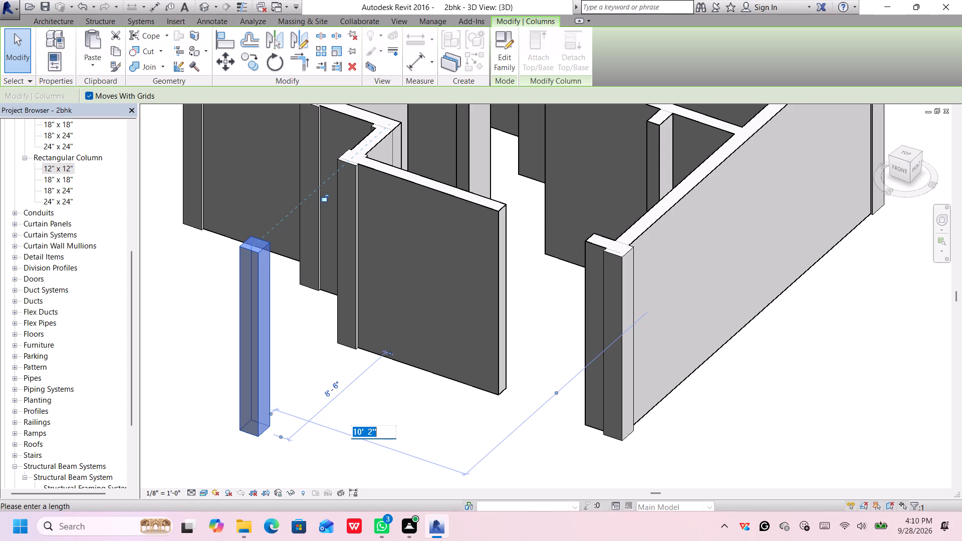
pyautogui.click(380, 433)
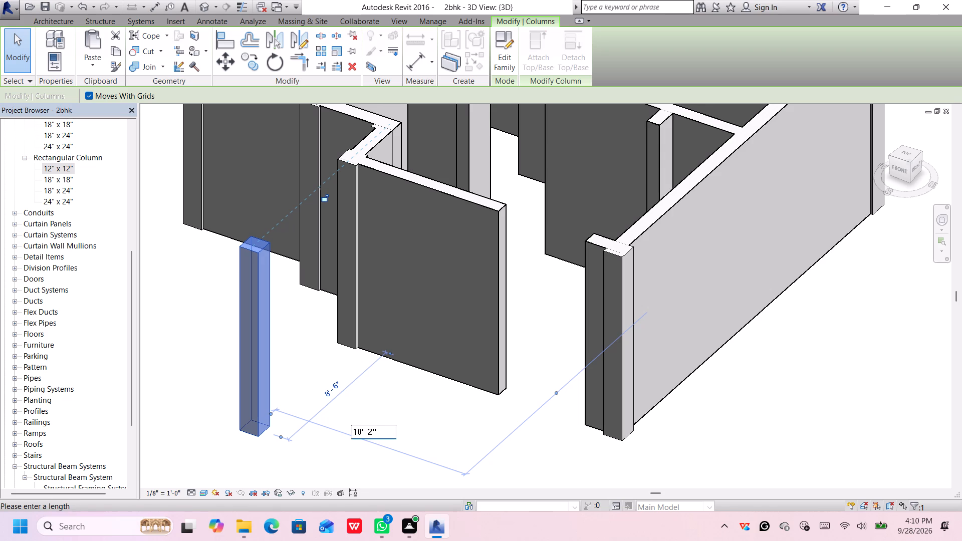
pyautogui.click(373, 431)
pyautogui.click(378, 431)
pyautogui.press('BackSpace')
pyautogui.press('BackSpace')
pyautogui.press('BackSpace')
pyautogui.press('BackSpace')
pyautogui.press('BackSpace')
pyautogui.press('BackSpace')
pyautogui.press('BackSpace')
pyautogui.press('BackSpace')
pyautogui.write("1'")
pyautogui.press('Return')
# Delete the free-standing 12" x 12" column in front of the front wall.
pyautogui.scroll(-3, 378, 431)
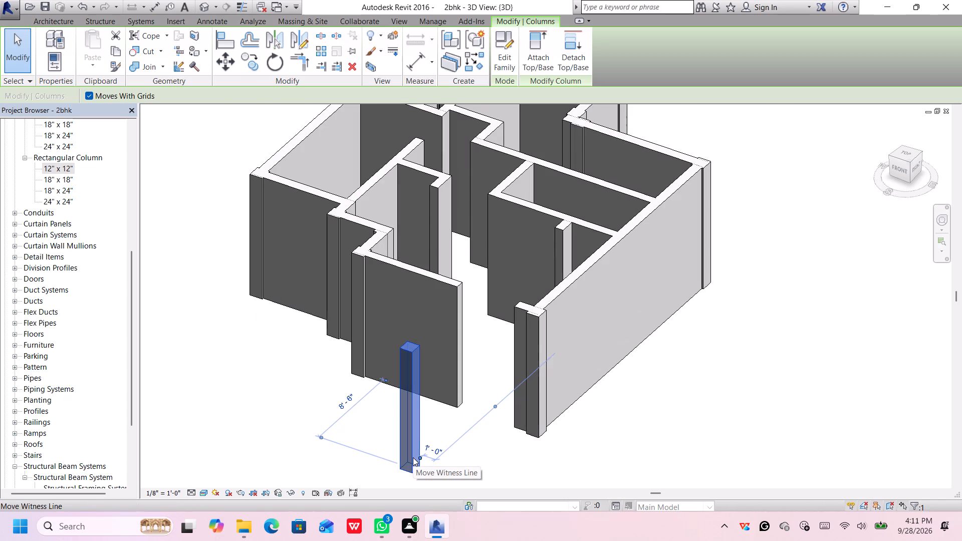
pyautogui.press('Delete')
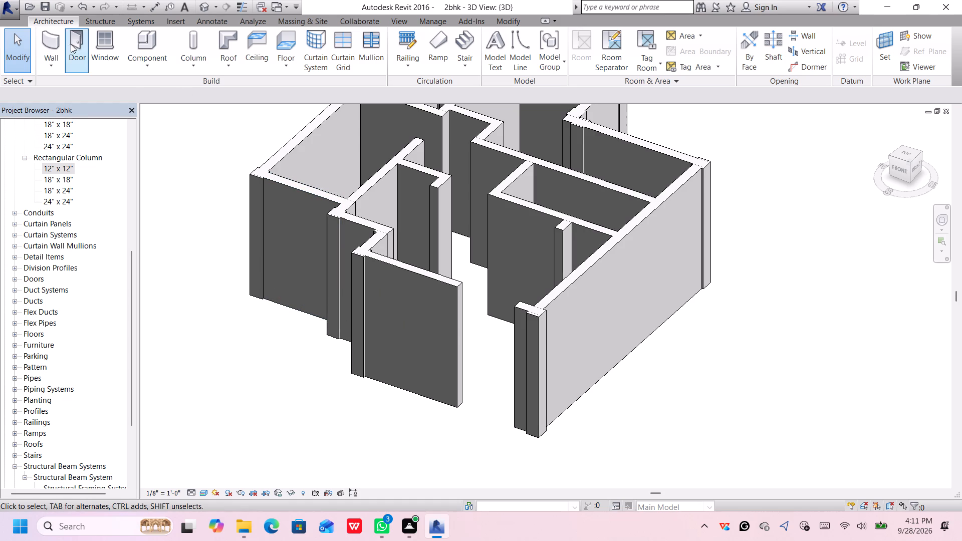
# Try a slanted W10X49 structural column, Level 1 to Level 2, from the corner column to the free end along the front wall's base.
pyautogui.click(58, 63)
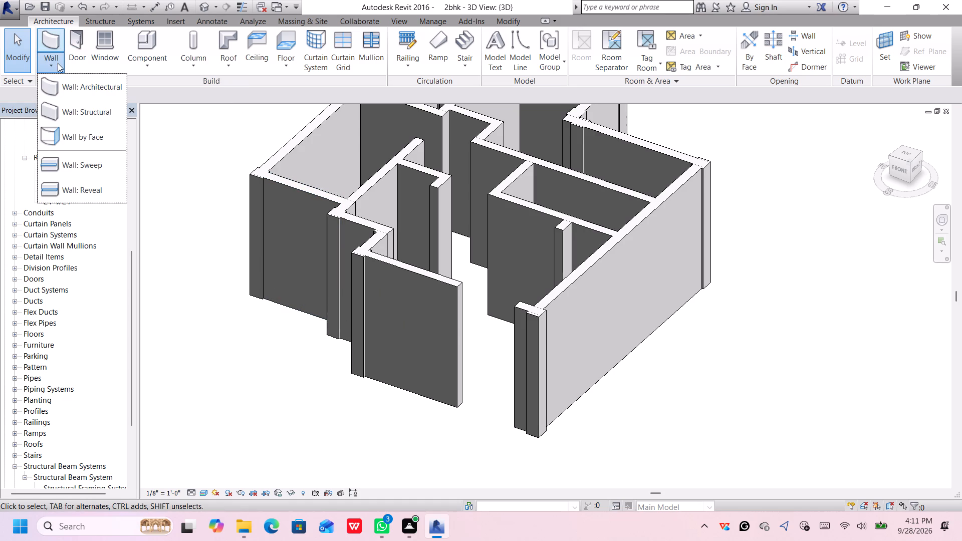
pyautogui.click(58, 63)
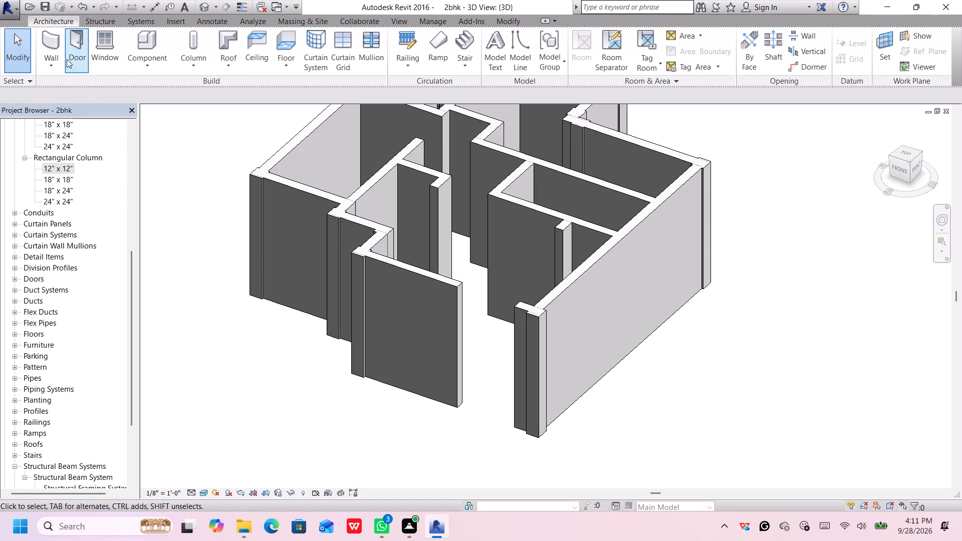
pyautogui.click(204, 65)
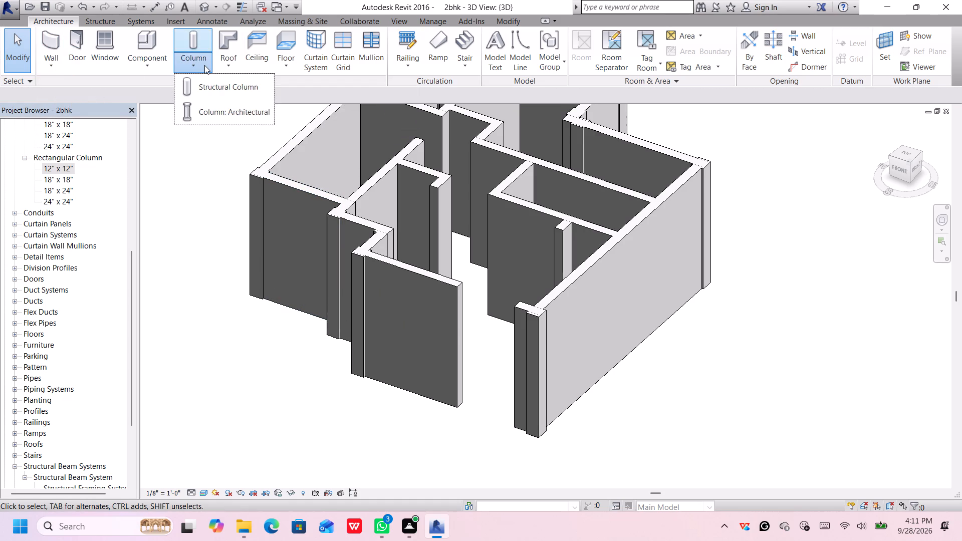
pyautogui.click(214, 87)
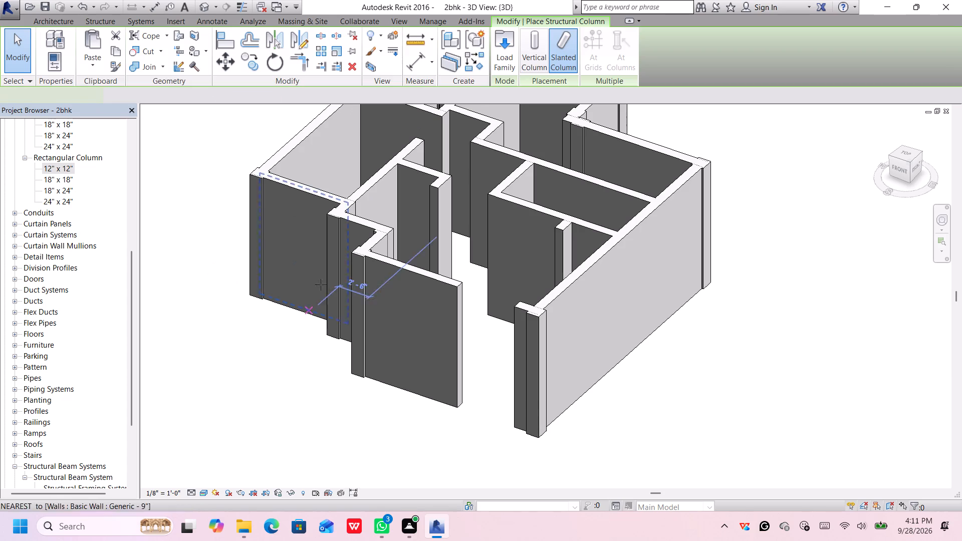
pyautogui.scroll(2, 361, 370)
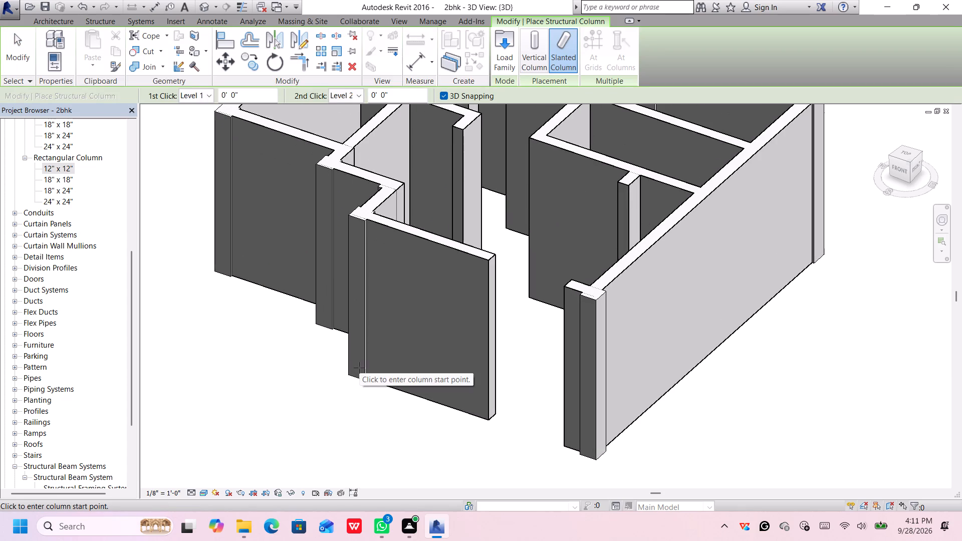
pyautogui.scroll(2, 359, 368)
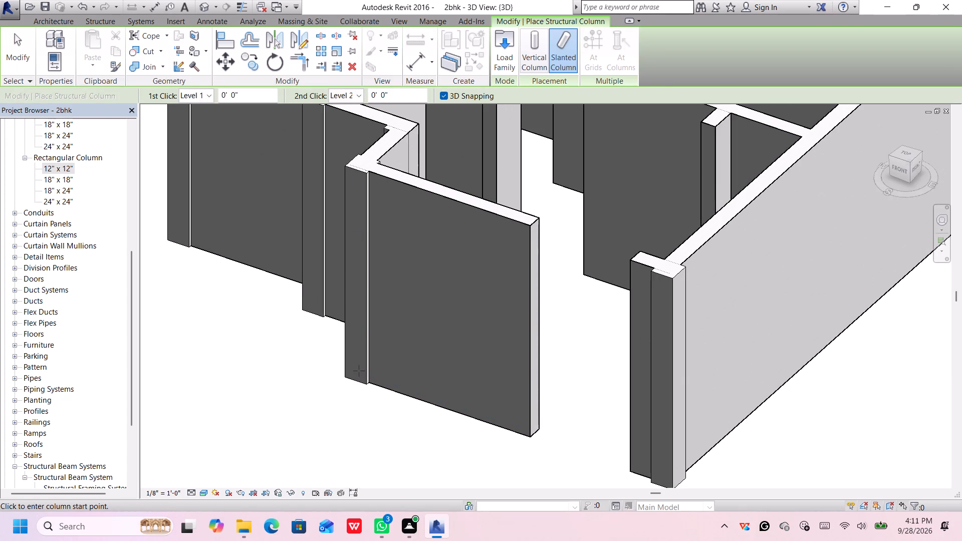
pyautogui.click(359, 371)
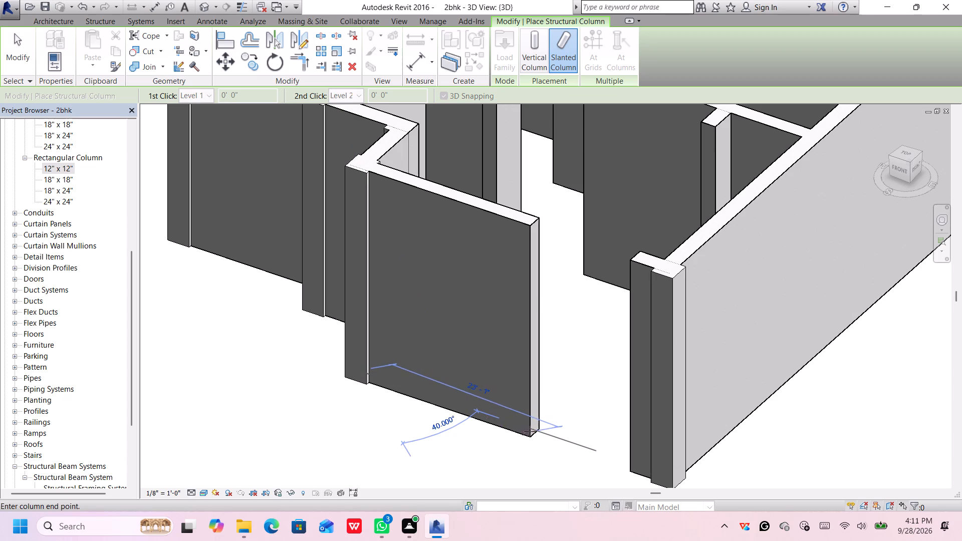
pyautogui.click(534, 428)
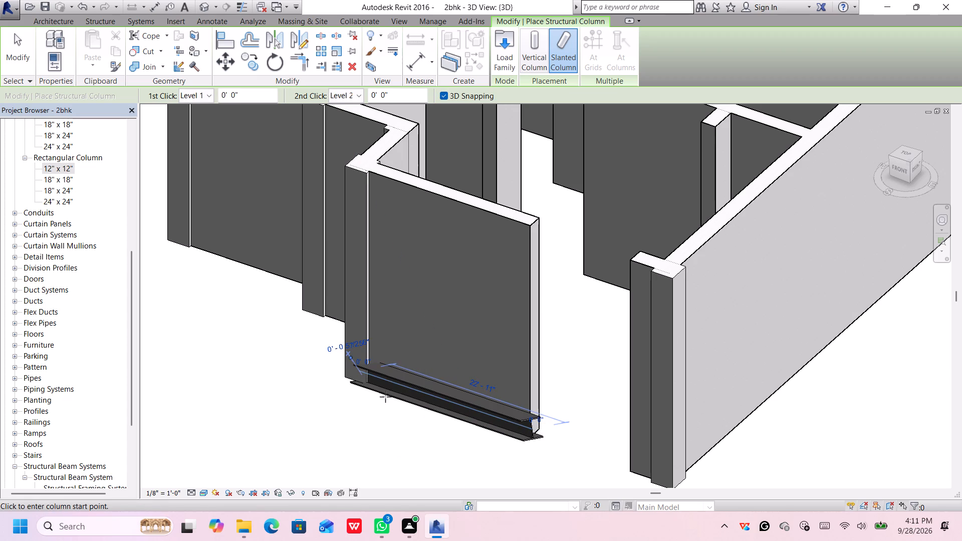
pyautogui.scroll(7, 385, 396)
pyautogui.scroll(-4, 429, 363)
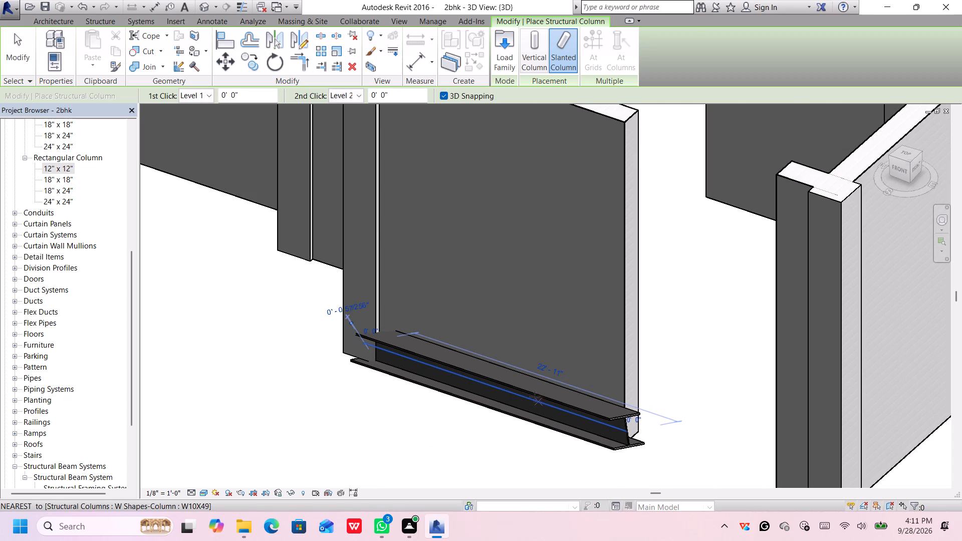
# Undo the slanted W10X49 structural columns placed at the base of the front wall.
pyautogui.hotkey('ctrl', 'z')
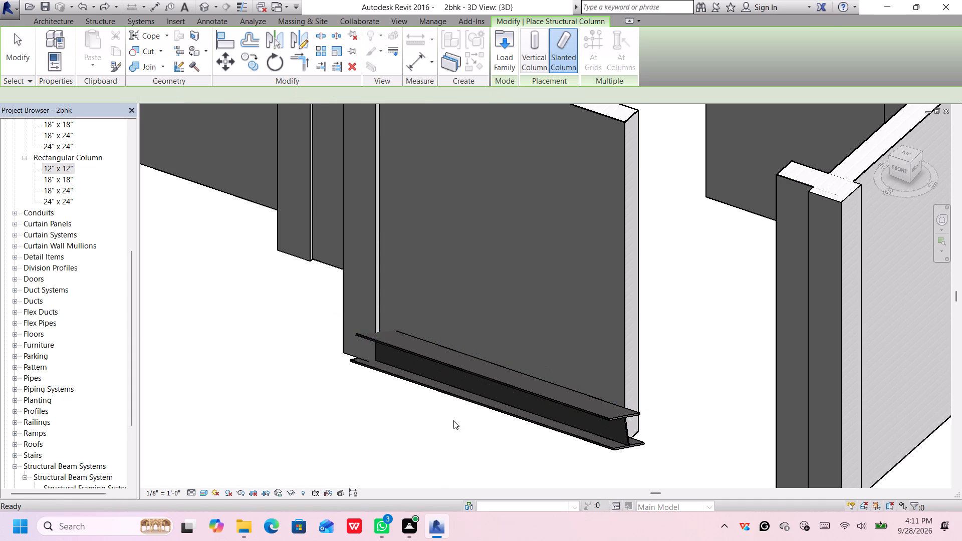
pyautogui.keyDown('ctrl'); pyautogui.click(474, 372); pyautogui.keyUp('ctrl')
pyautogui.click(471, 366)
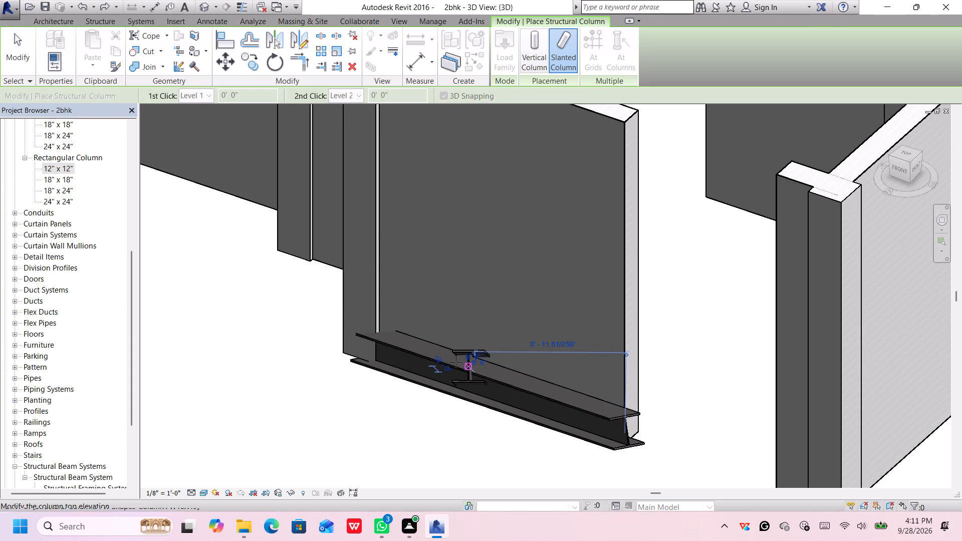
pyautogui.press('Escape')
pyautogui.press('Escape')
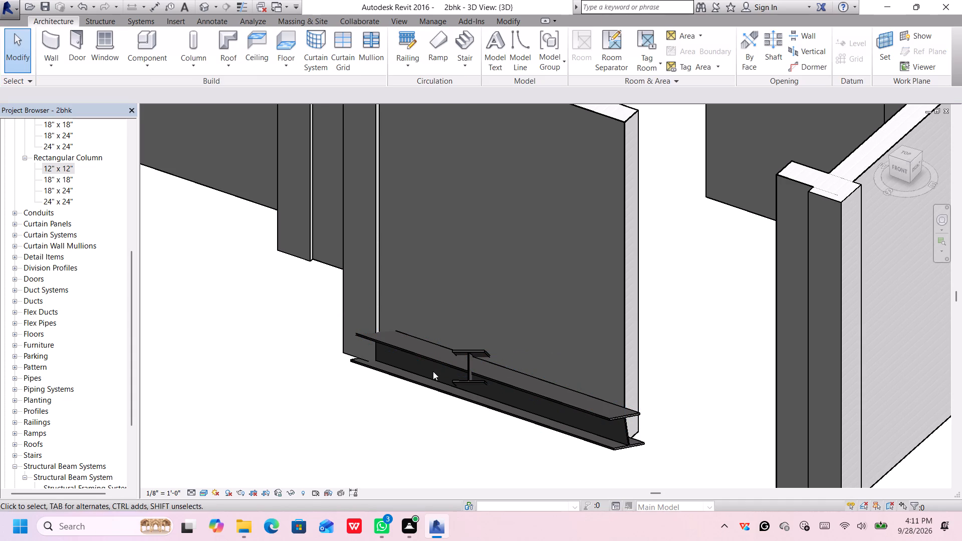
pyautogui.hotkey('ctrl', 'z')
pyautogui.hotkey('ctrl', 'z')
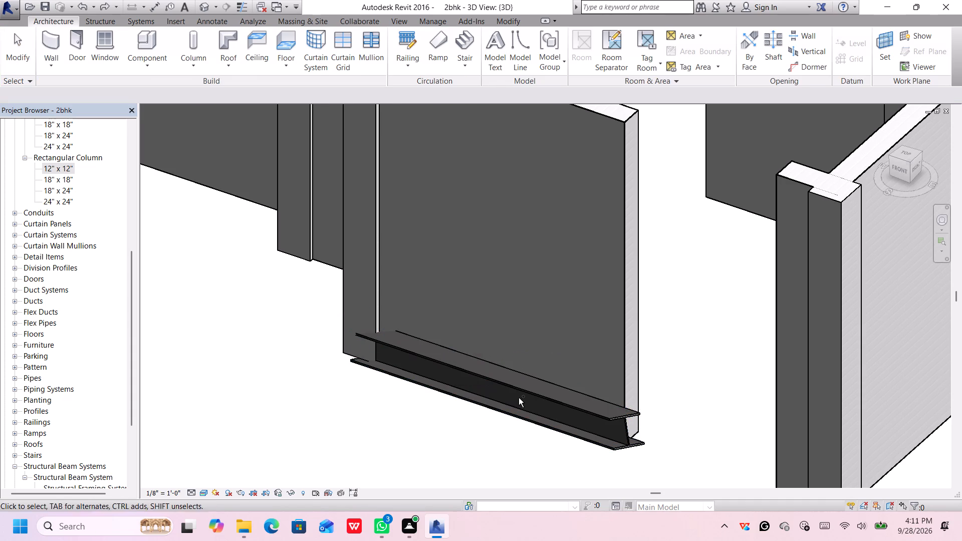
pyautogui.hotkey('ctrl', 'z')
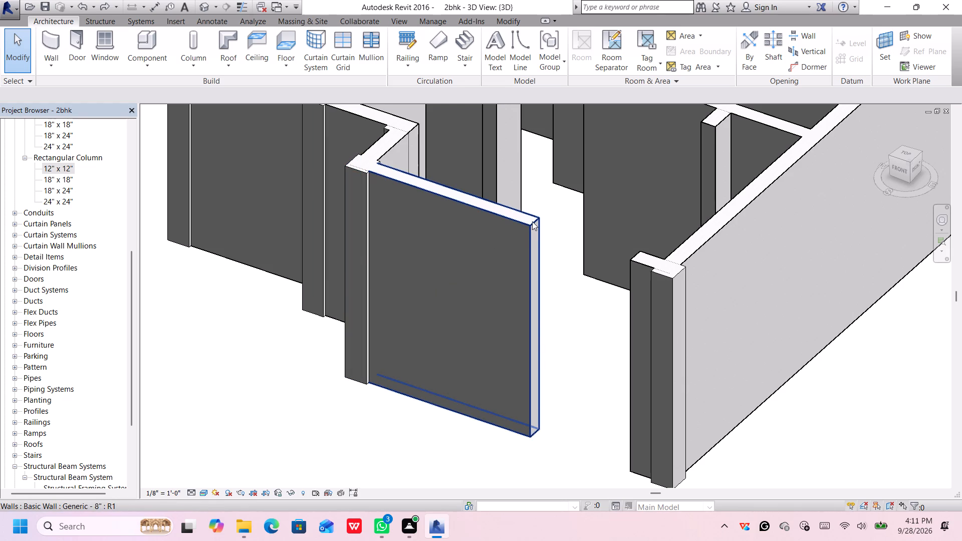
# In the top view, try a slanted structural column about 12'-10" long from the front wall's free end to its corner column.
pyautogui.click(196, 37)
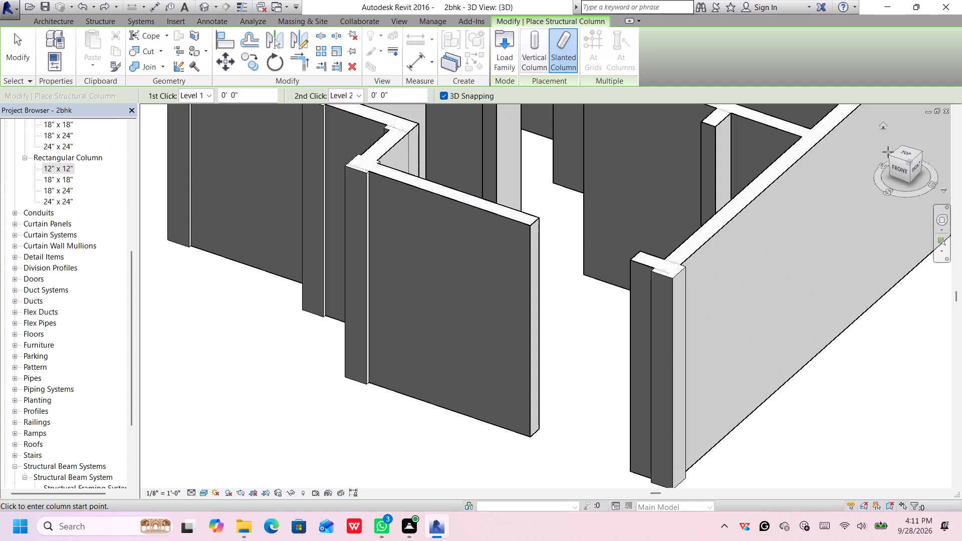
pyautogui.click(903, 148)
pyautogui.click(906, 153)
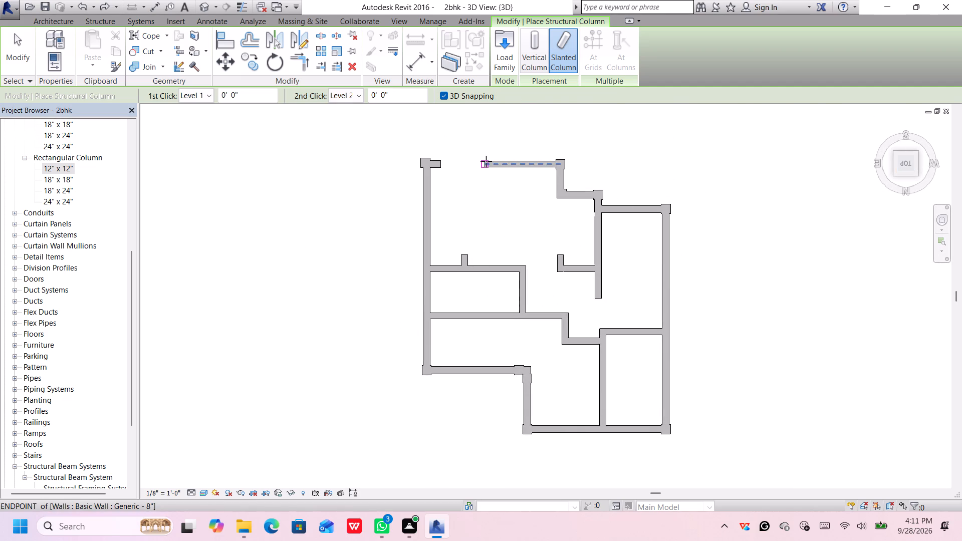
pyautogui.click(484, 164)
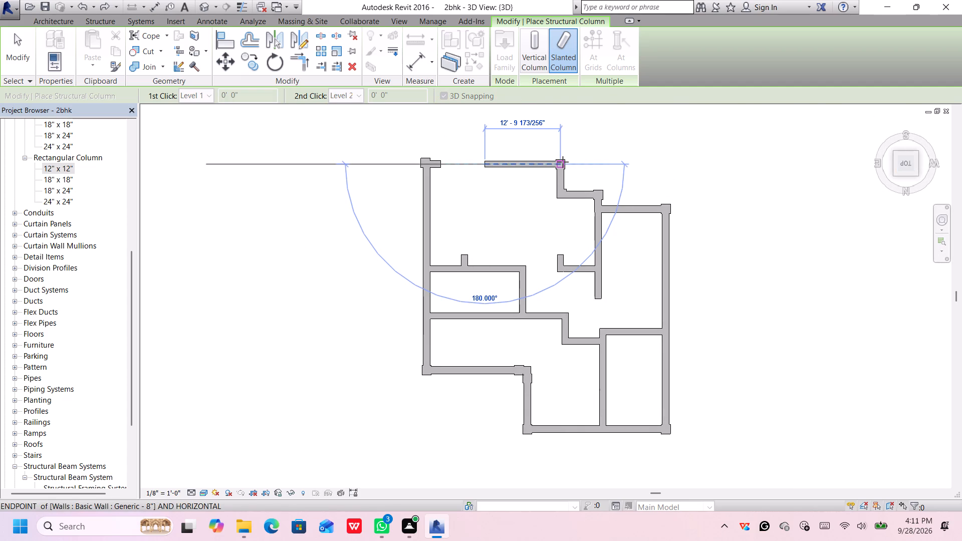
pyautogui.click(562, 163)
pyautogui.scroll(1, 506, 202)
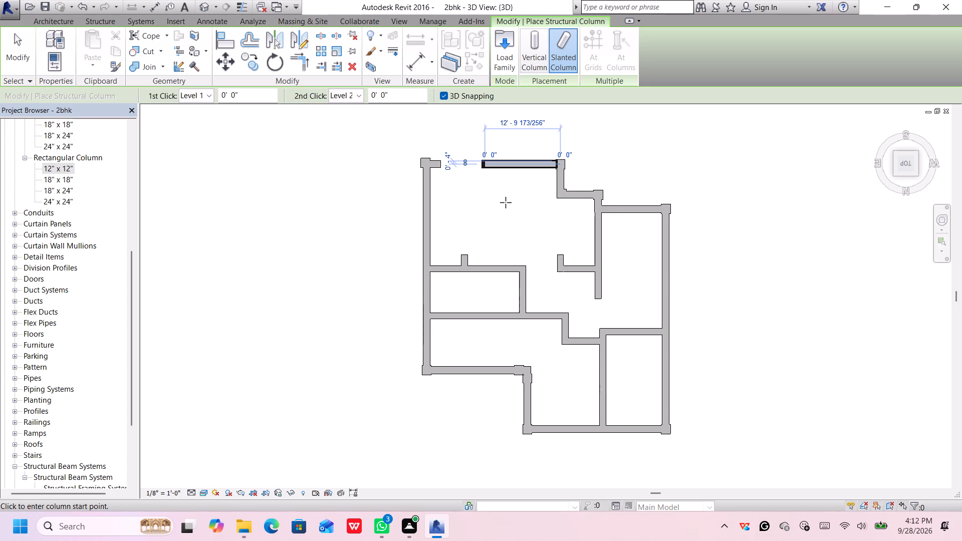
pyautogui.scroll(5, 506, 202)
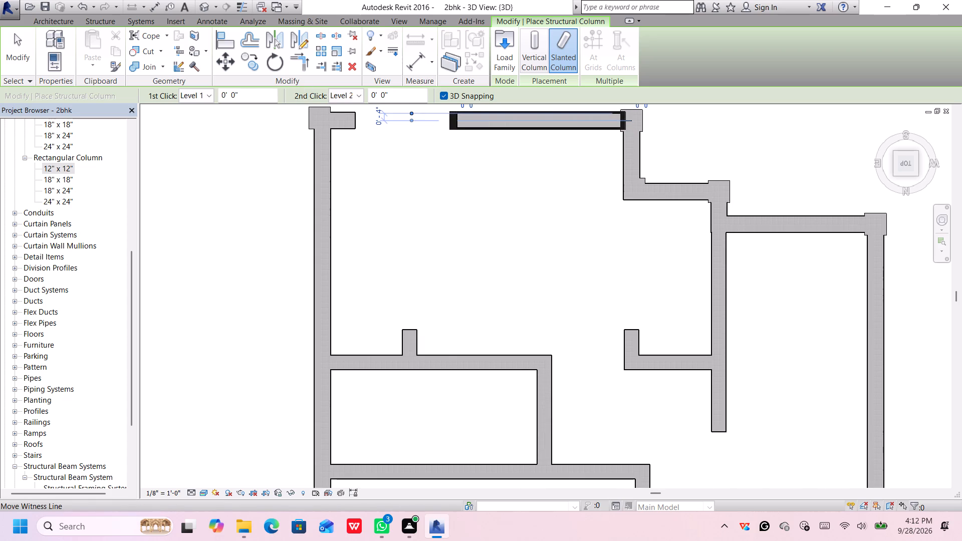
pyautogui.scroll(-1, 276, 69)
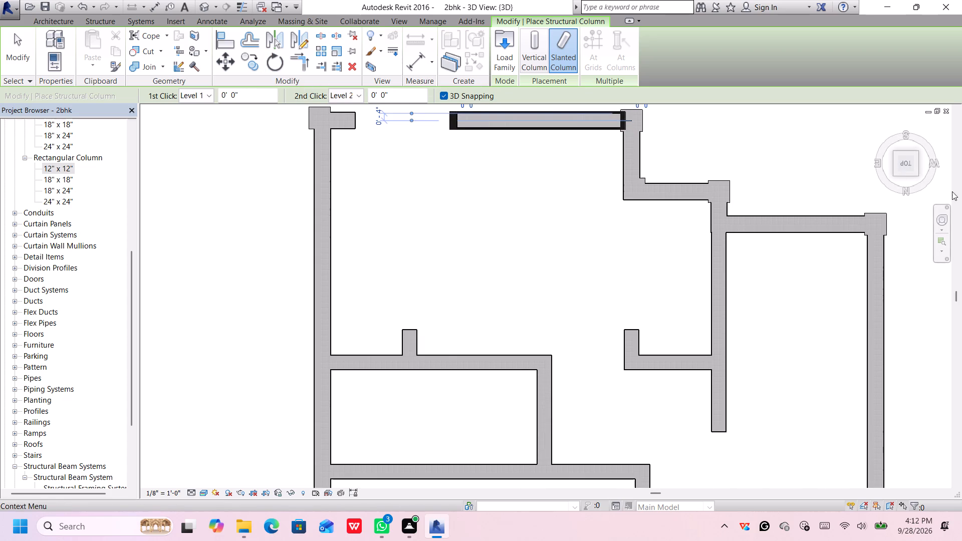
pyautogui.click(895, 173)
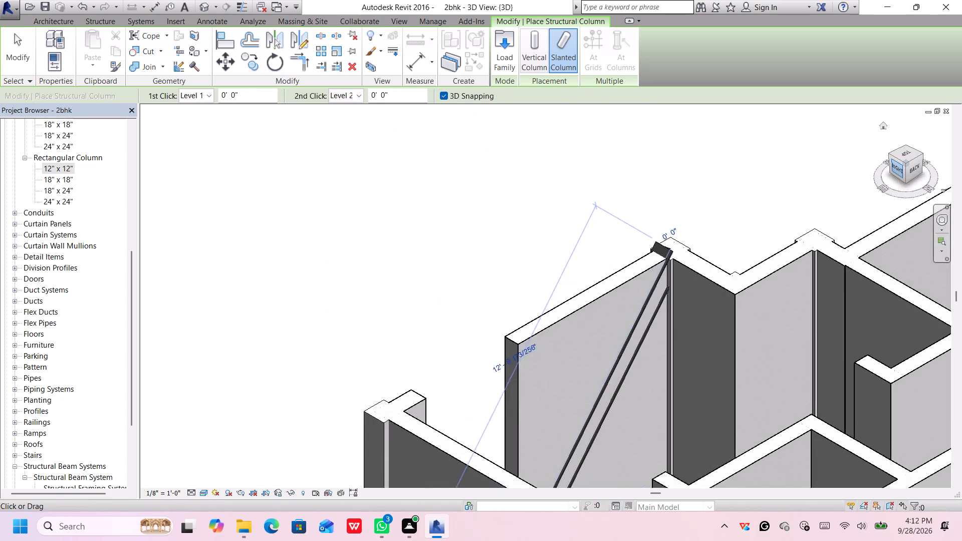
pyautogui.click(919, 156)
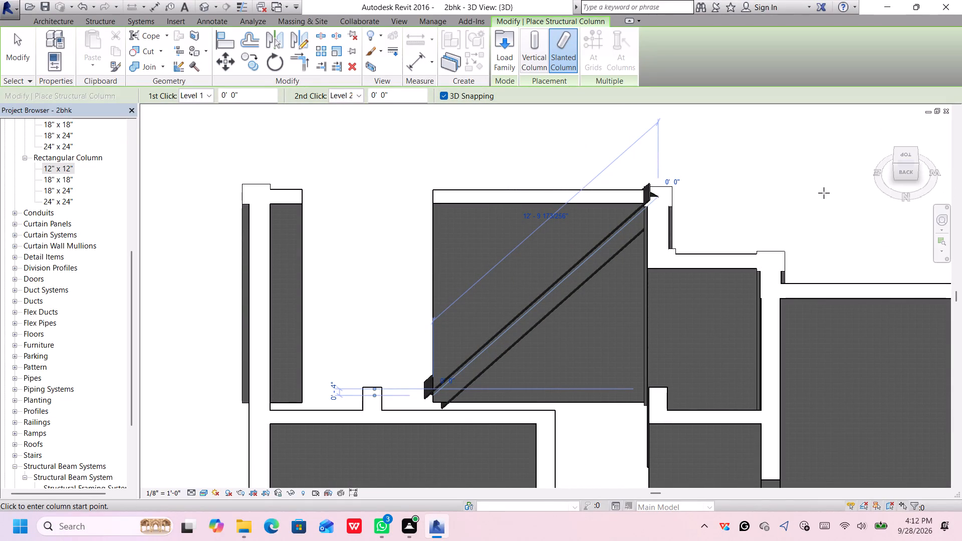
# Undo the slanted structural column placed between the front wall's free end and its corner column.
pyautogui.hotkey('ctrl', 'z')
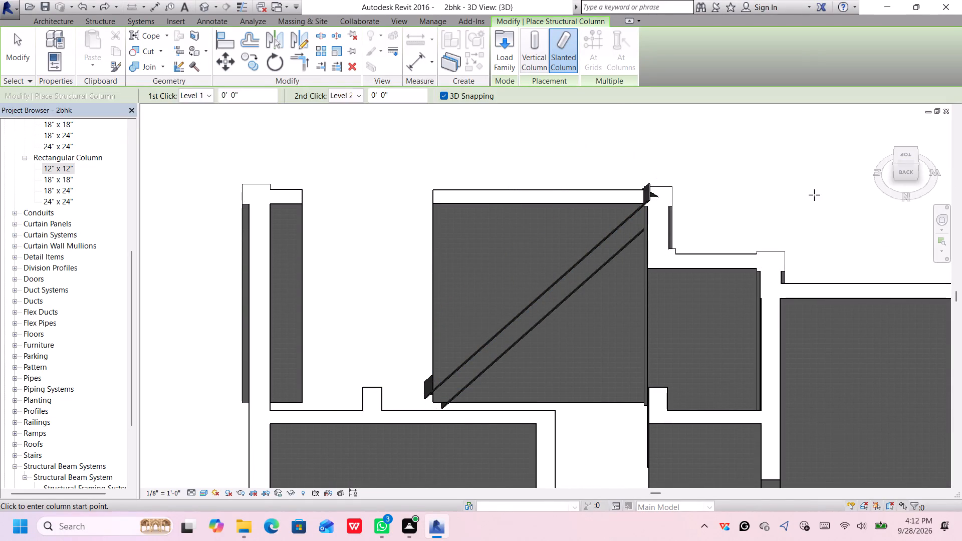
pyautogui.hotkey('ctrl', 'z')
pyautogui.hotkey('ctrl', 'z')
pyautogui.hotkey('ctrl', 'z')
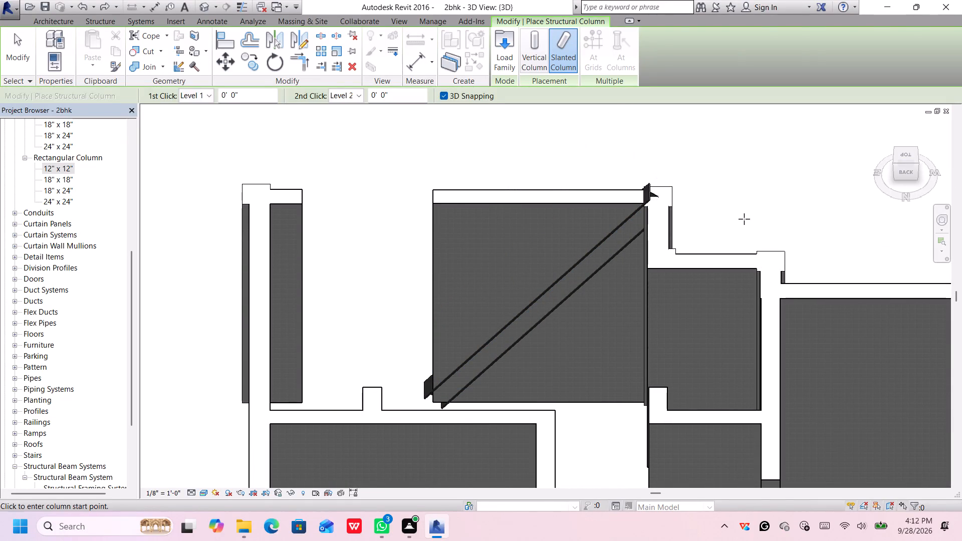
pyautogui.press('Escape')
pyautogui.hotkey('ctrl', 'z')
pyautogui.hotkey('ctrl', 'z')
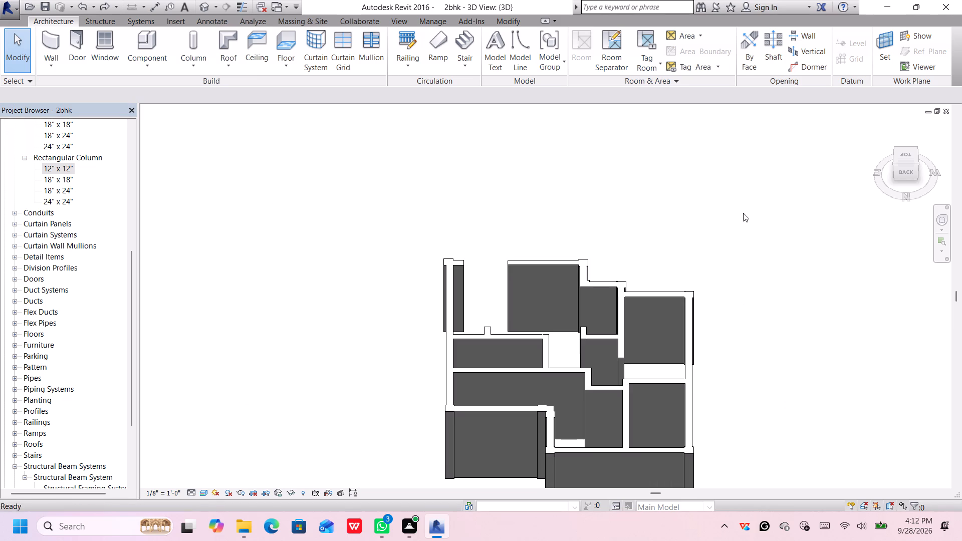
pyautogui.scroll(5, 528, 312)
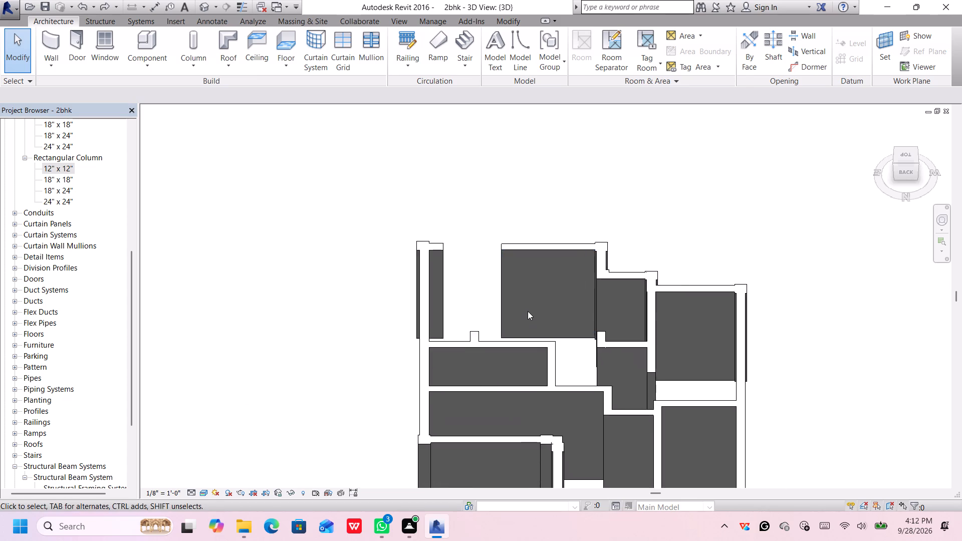
# Examine the house from above, and turn the 3D view to the isometric corner between the left and front sides.
pyautogui.scroll(5, 528, 311)
pyautogui.moveTo(518, 344); pyautogui.dragTo(493, 254, button='middle')
pyautogui.scroll(-6, 497, 266)
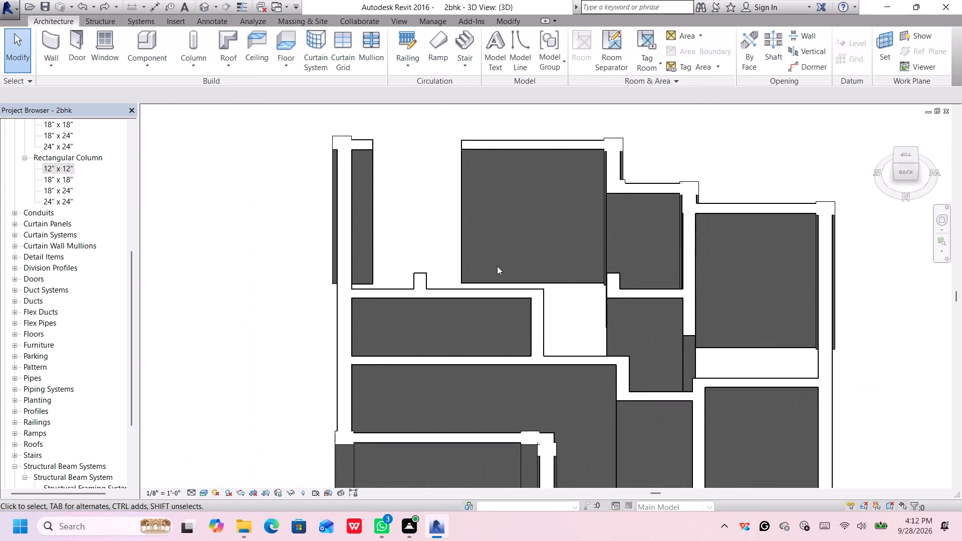
pyautogui.scroll(-7, 497, 261)
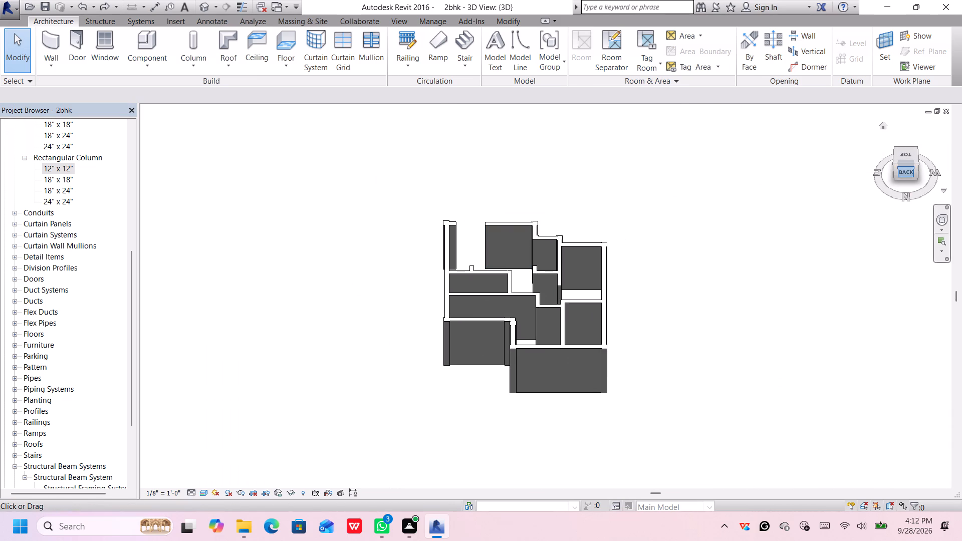
pyautogui.click(914, 162)
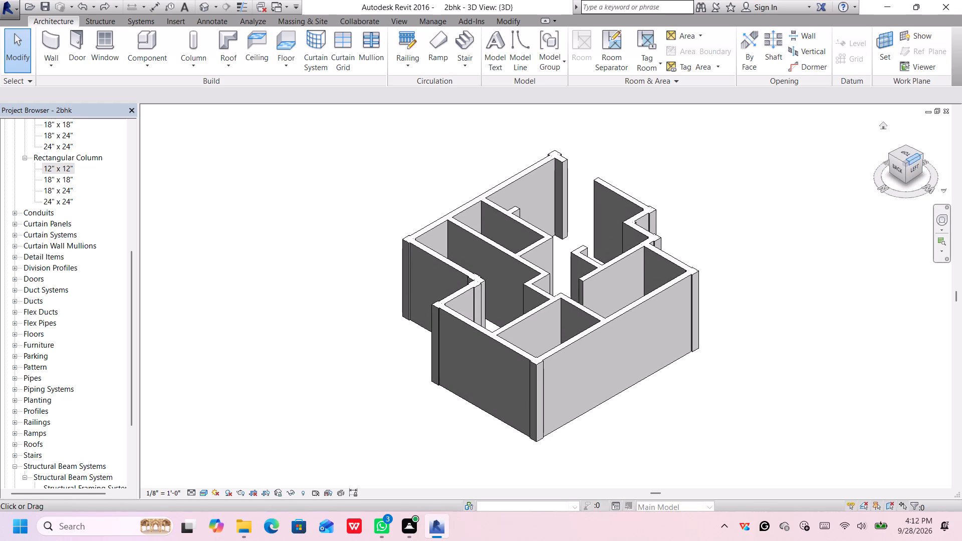
pyautogui.click(922, 152)
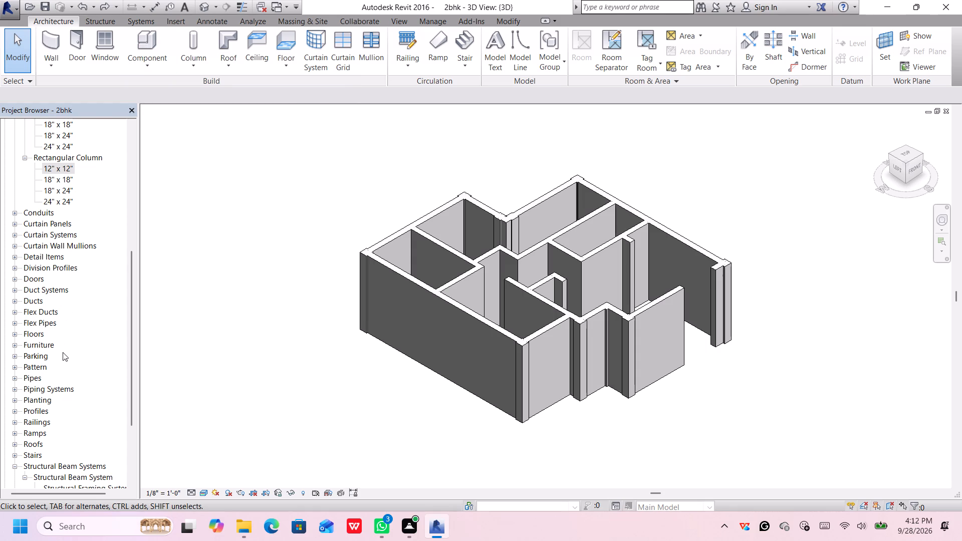
# Expand the Pattern families down to the Rectangle type and inspect its type properties.
pyautogui.click(46, 366)
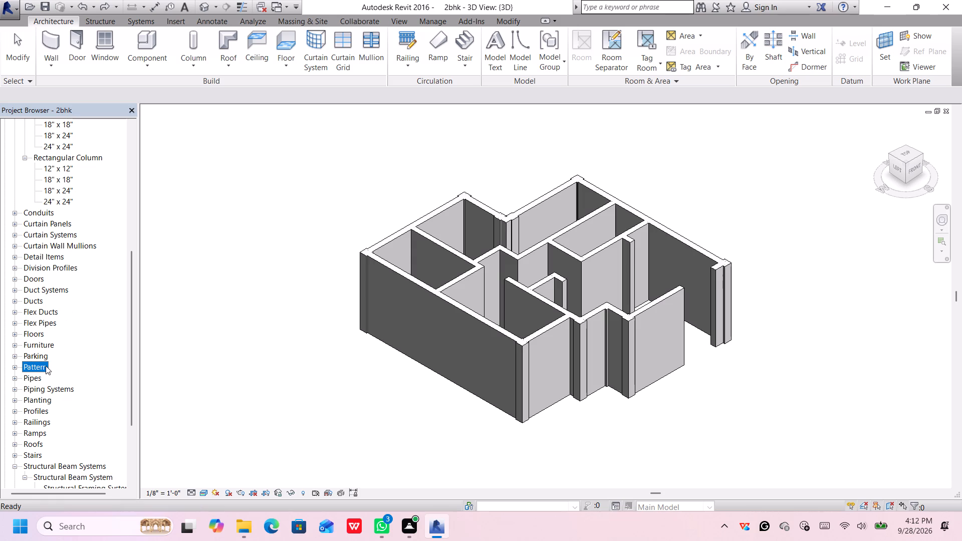
pyautogui.doubleClick(33, 365)
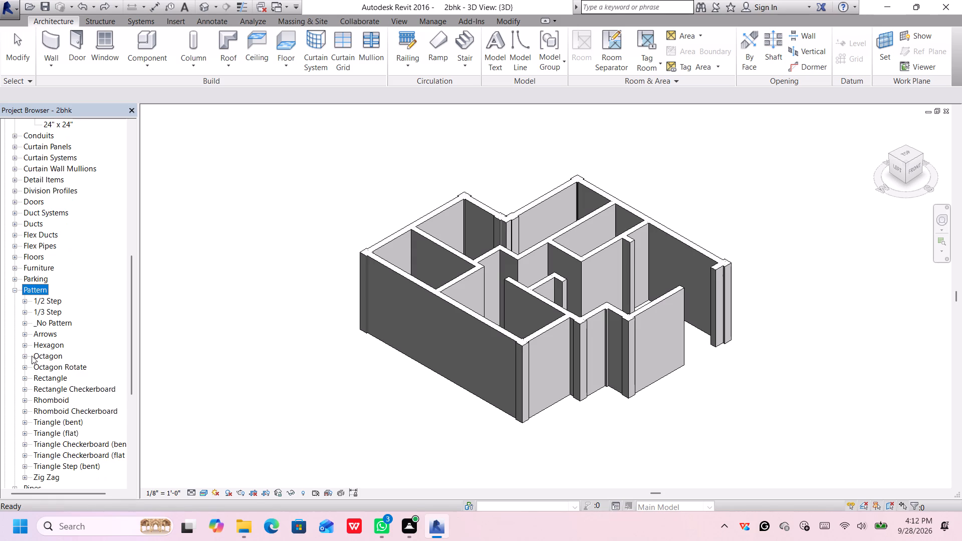
pyautogui.scroll(-1, 67, 341)
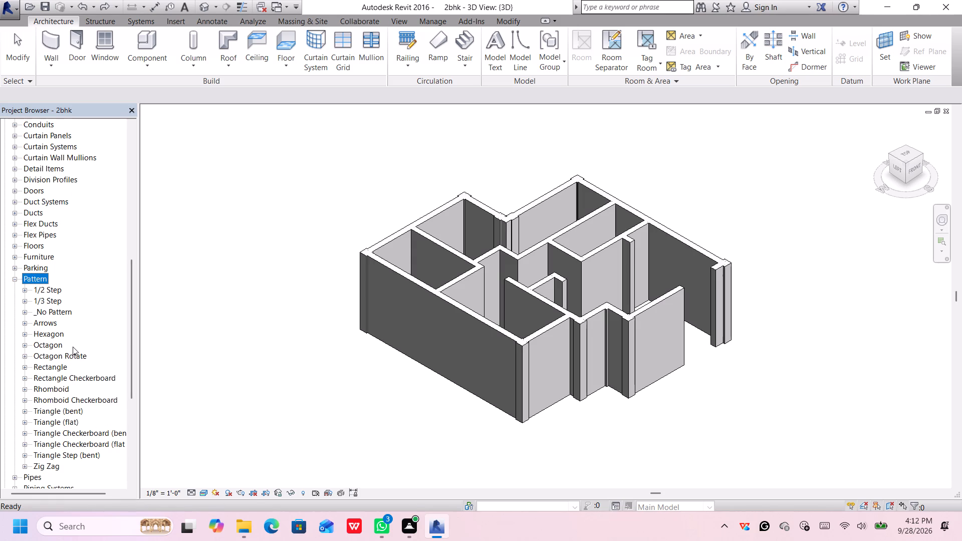
pyautogui.doubleClick(67, 367)
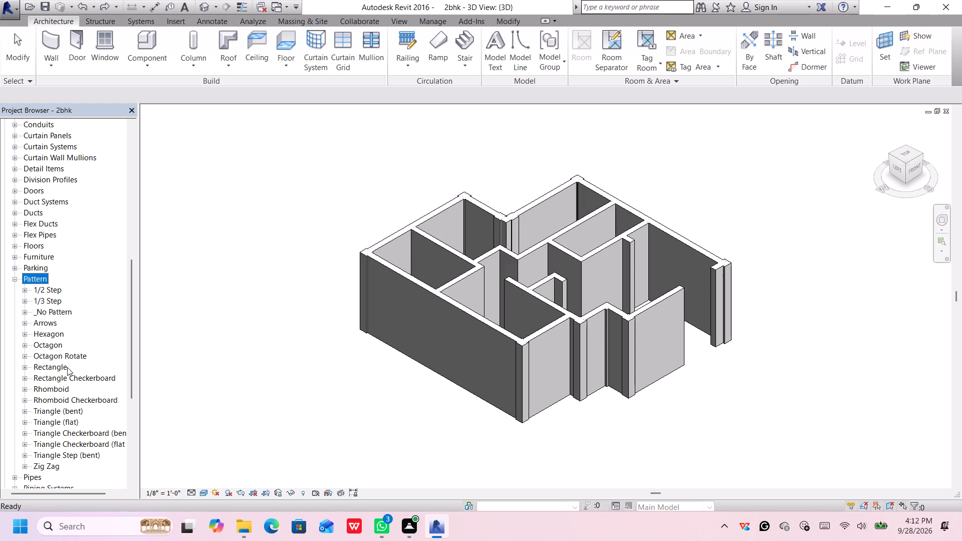
pyautogui.click(56, 368)
pyautogui.doubleClick(51, 366)
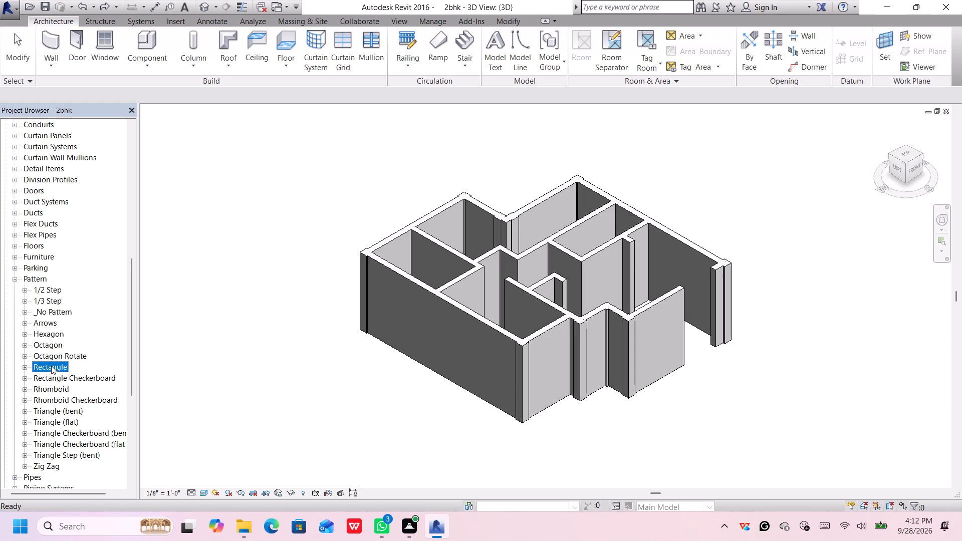
pyautogui.click(53, 375)
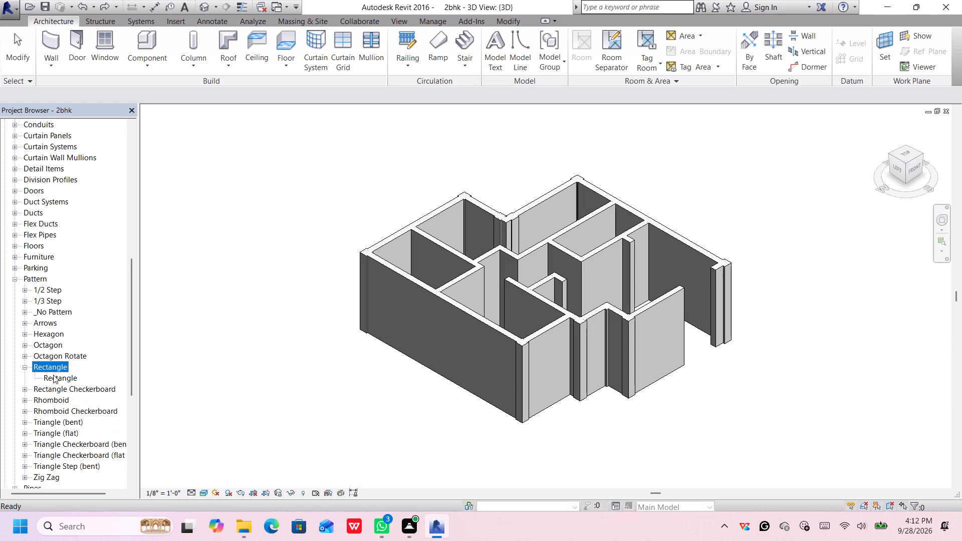
pyautogui.doubleClick(53, 375)
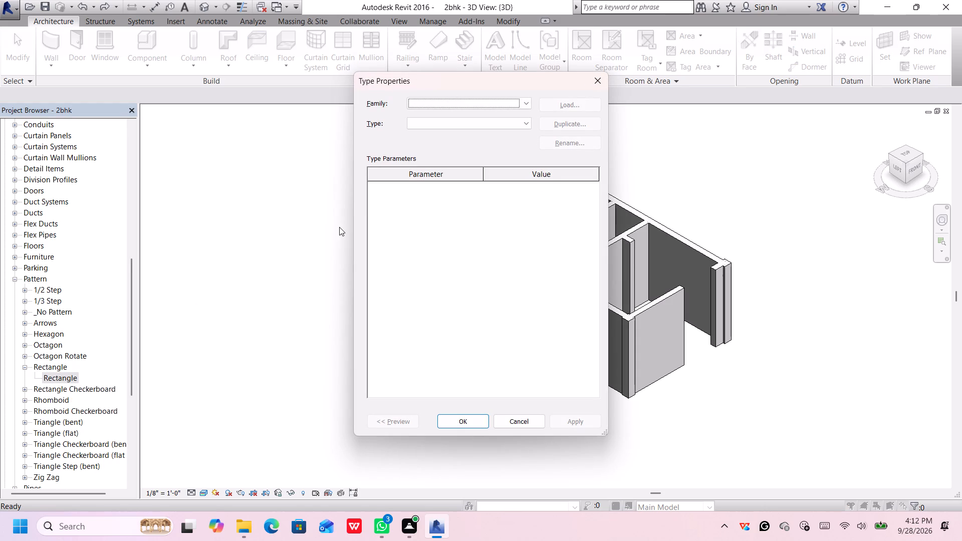
pyautogui.click(604, 73)
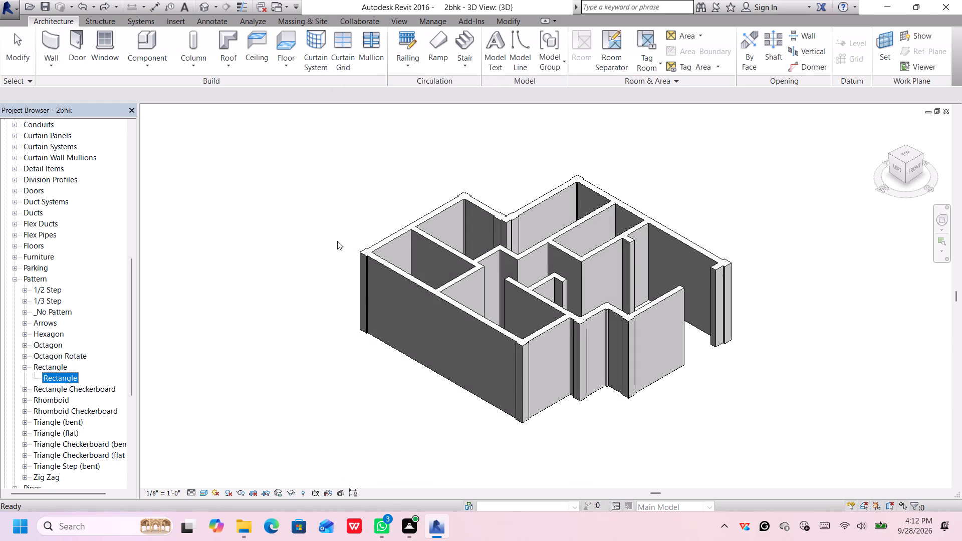
# Recheck the Rectangle pattern's type properties, looking for a family to choose.
pyautogui.rightClick(65, 377)
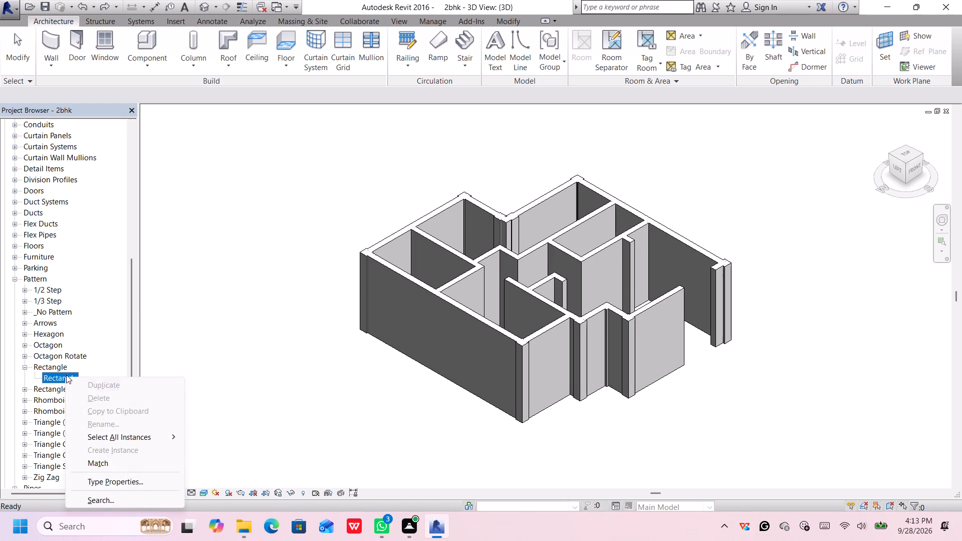
pyautogui.click(60, 377)
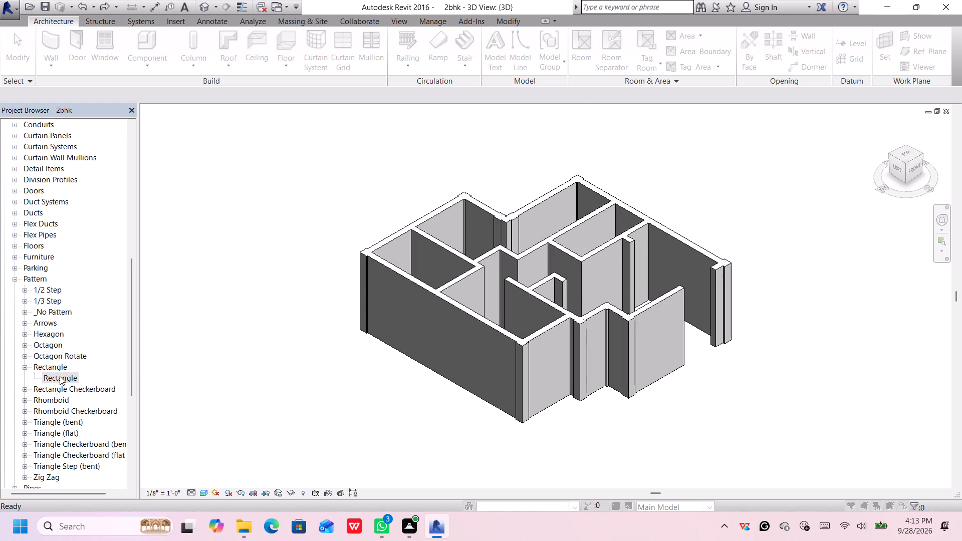
pyautogui.rightClick(60, 376)
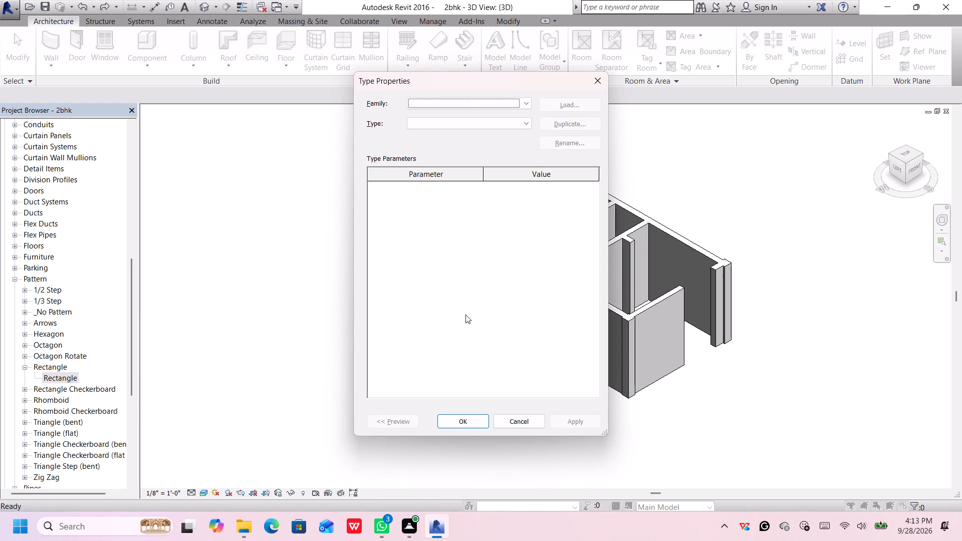
pyautogui.click(440, 101)
pyautogui.click(416, 285)
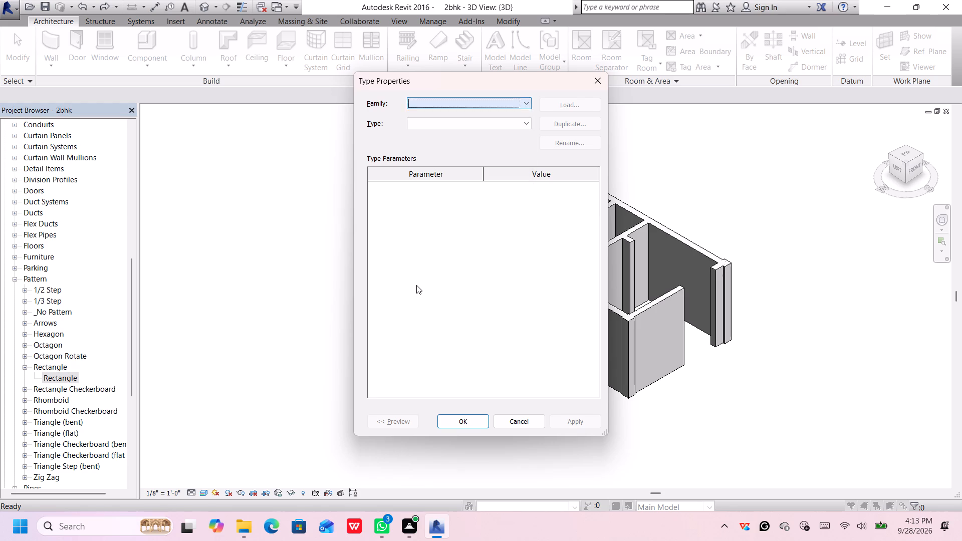
pyautogui.click(599, 81)
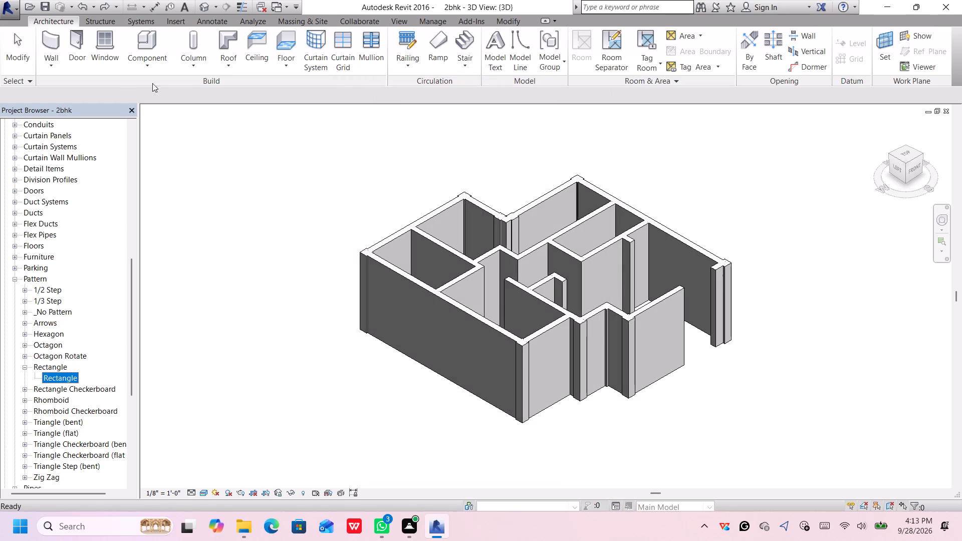
# Start placing a component and look through the US Imperial family library's folders for a loadable beam family.
pyautogui.click(139, 42)
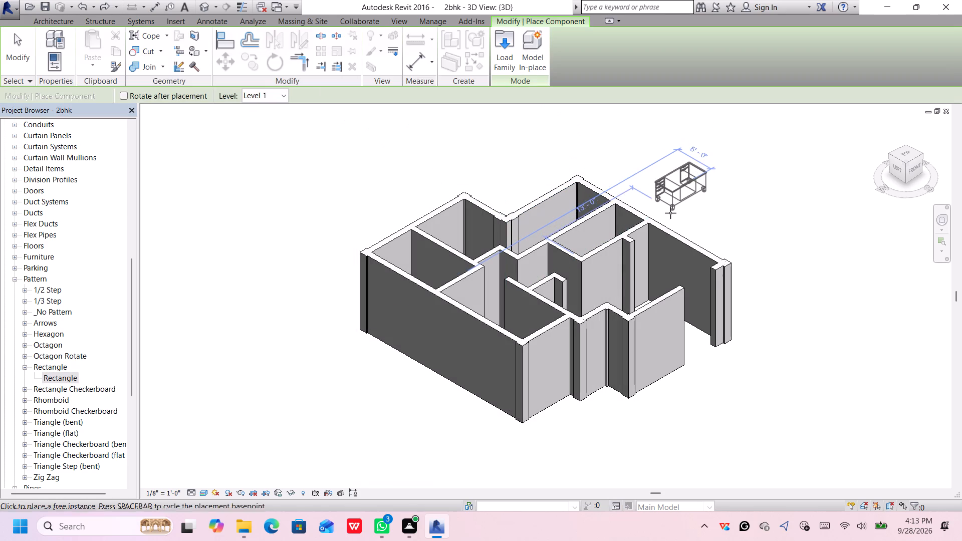
pyautogui.moveTo(688, 207); pyautogui.dragTo(624, 219, button='middle')
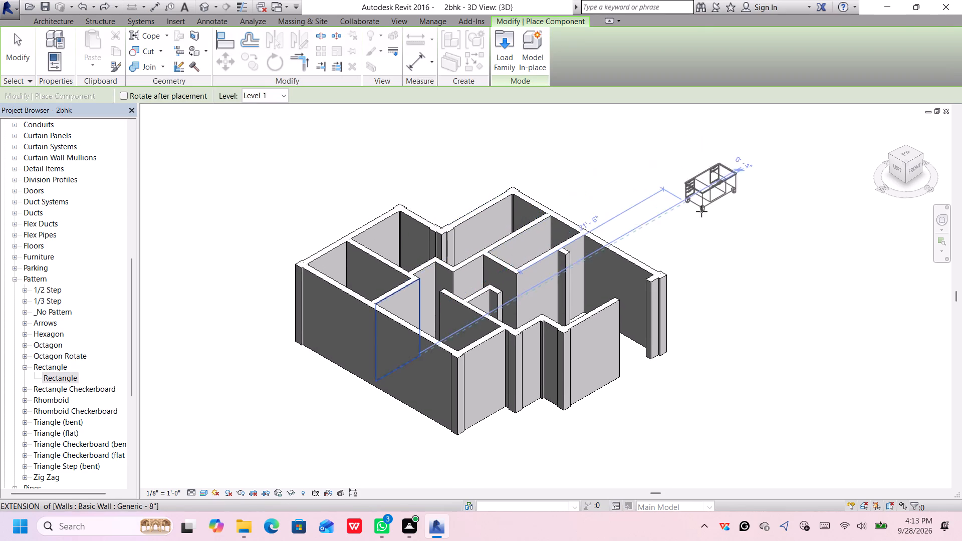
pyautogui.click(502, 45)
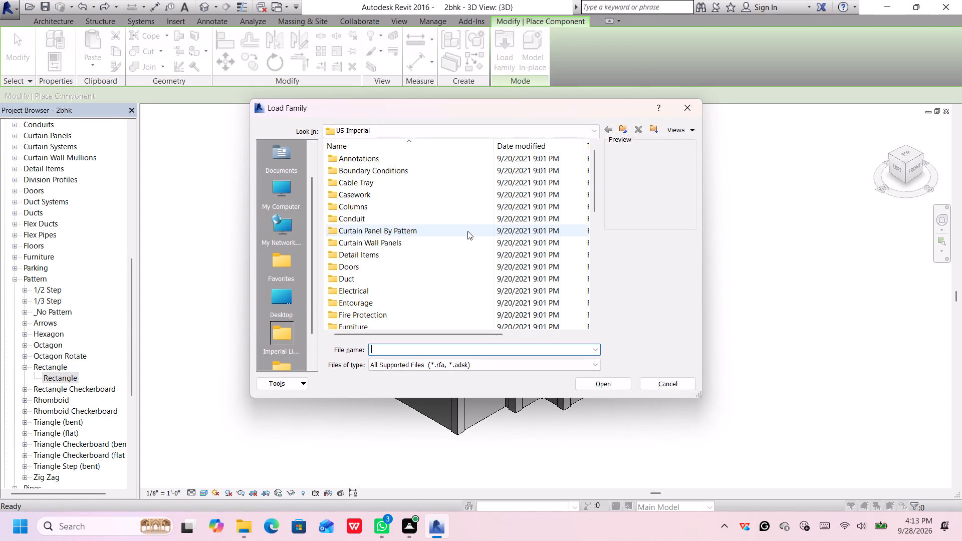
pyautogui.scroll(-1, 368, 302)
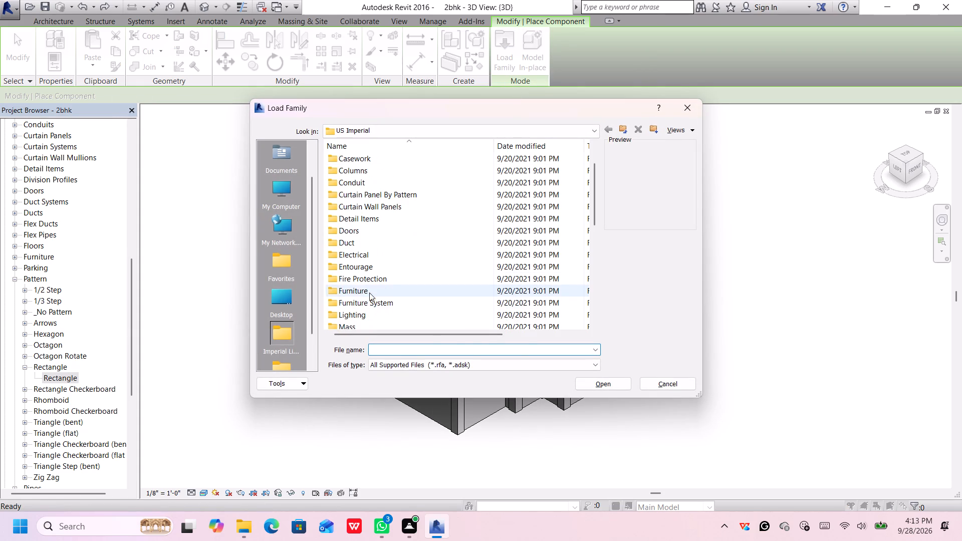
pyautogui.scroll(3, 369, 292)
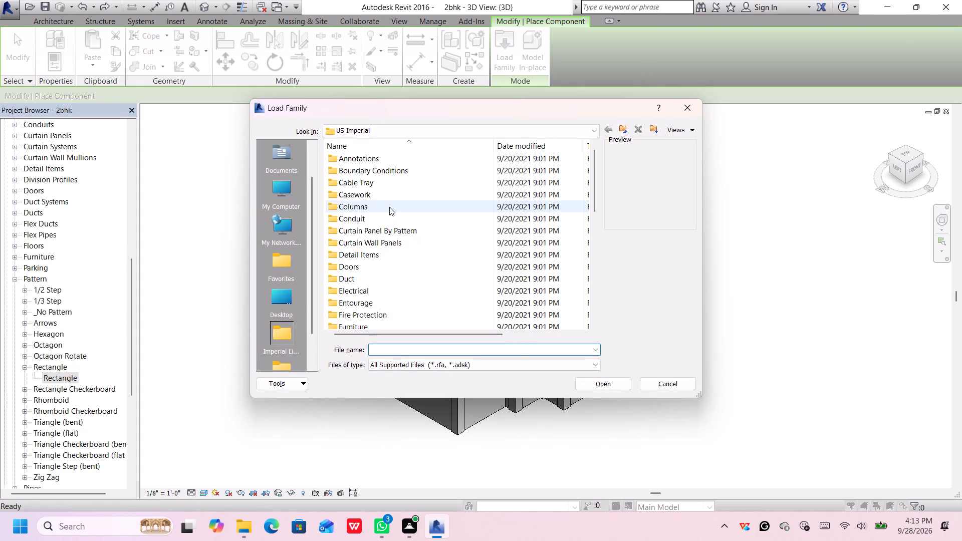
pyautogui.scroll(-3, 378, 279)
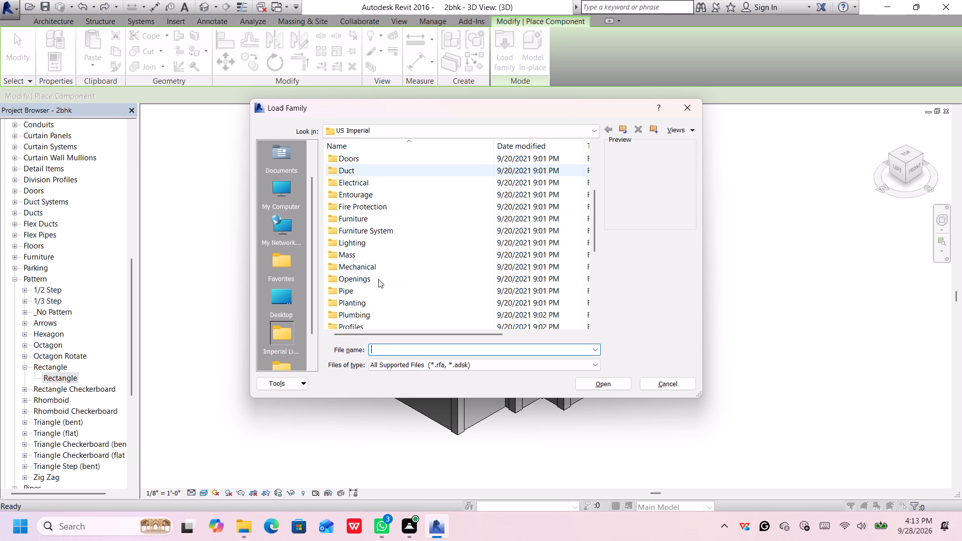
pyautogui.scroll(-1, 372, 306)
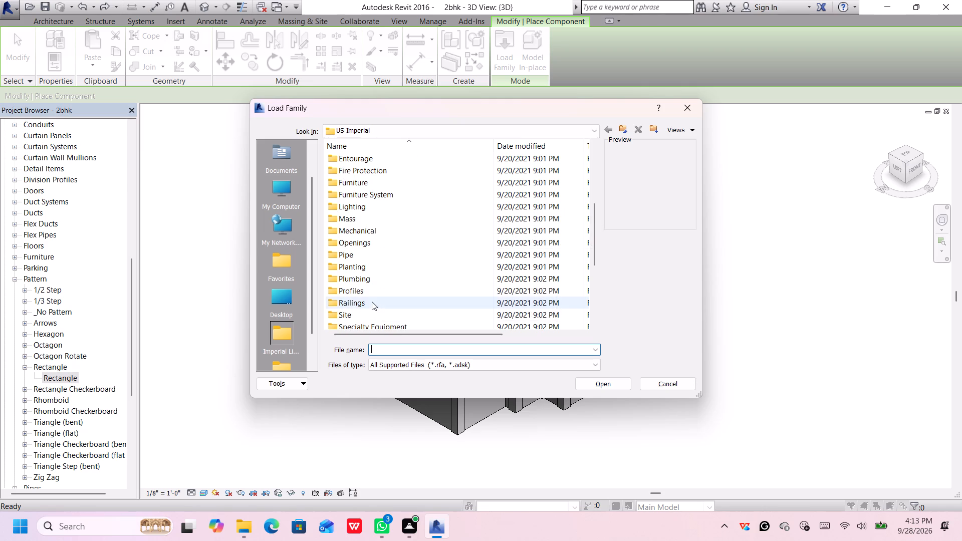
pyautogui.scroll(-1, 376, 285)
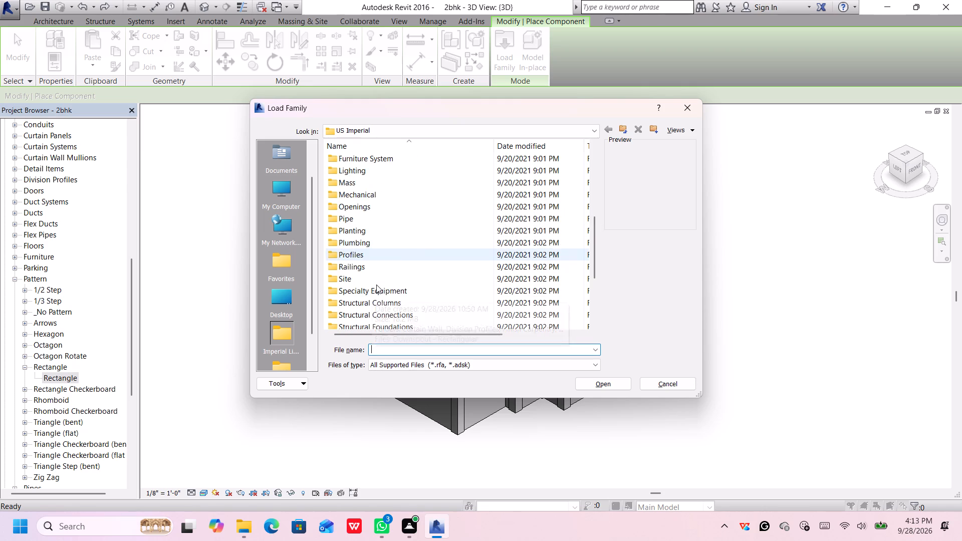
pyautogui.scroll(-3, 376, 285)
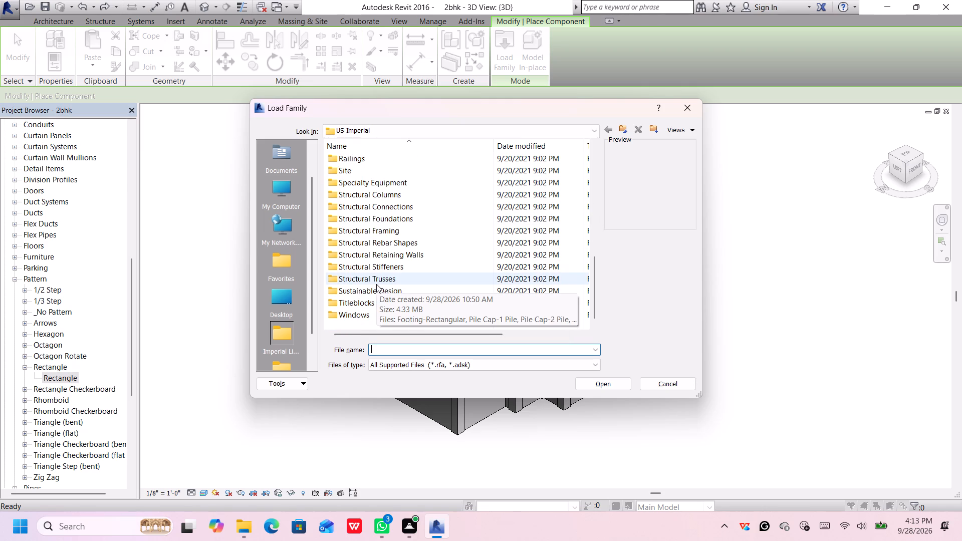
pyautogui.scroll(-5, 376, 283)
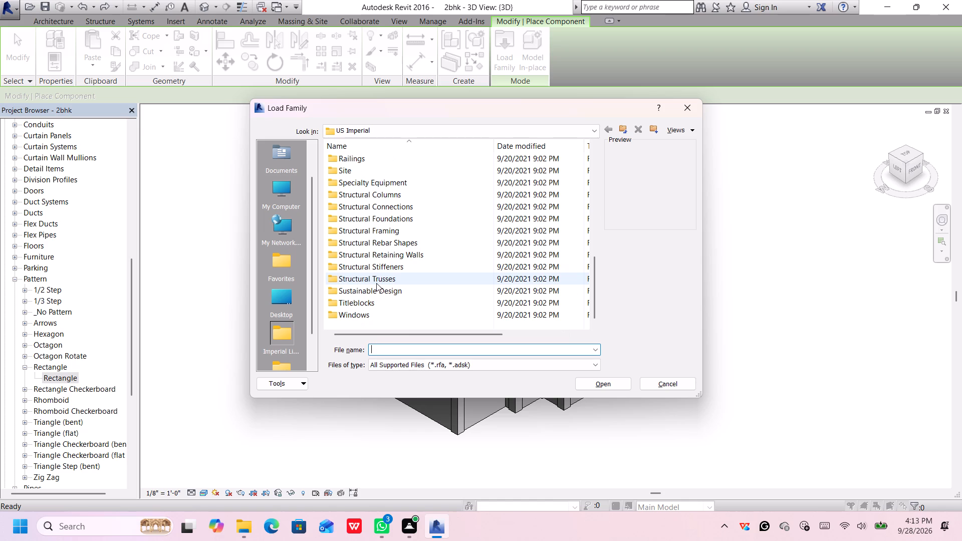
pyautogui.scroll(8, 374, 300)
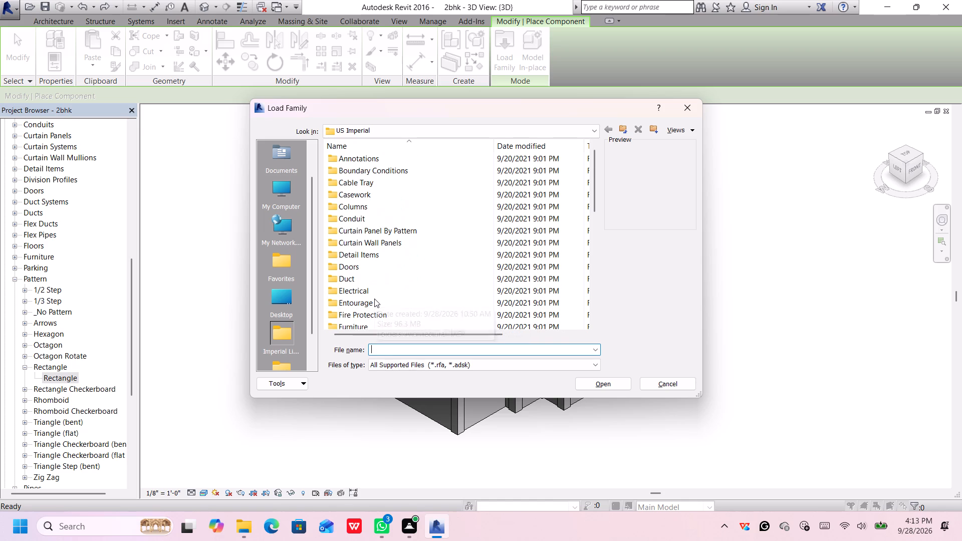
pyautogui.scroll(3, 374, 299)
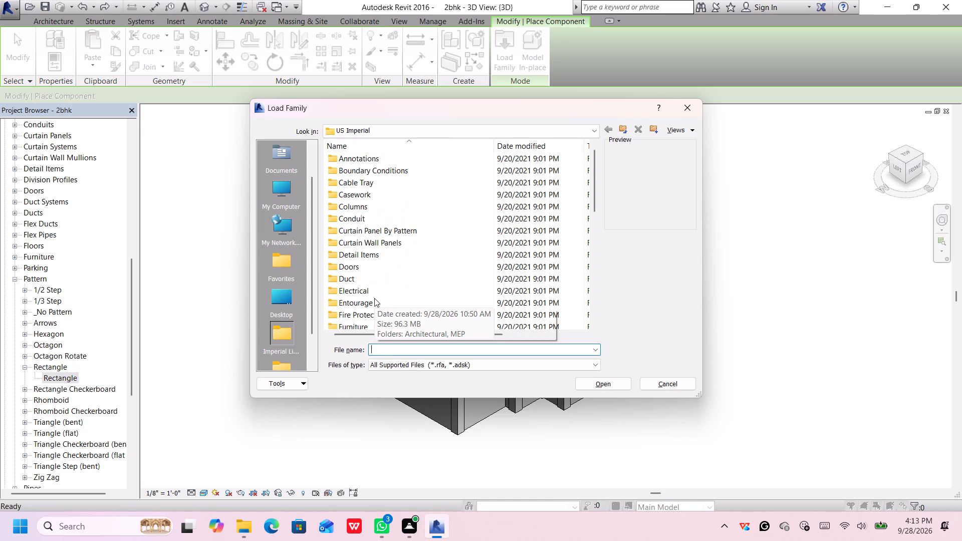
pyautogui.scroll(-5, 374, 298)
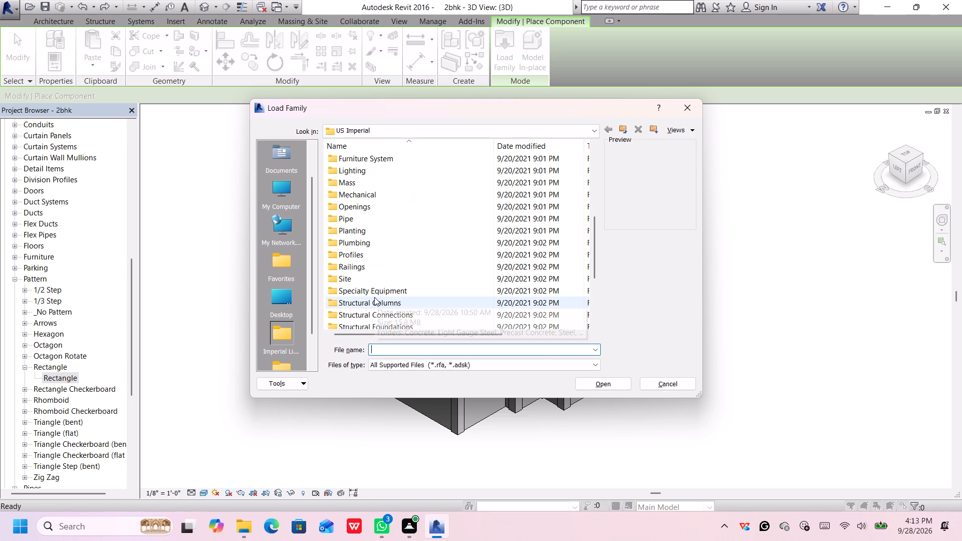
pyautogui.scroll(-4, 382, 263)
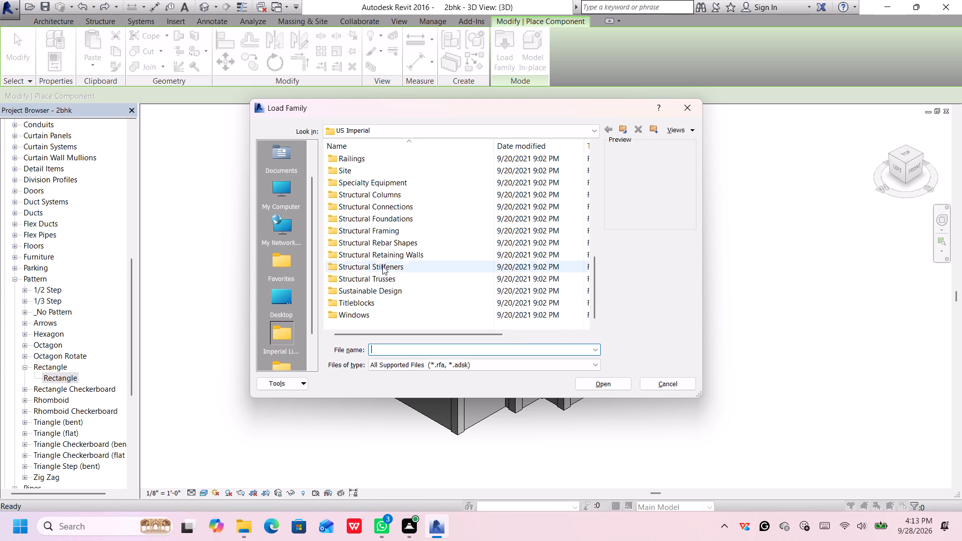
pyautogui.scroll(11, 379, 302)
pyautogui.scroll(-1, 378, 300)
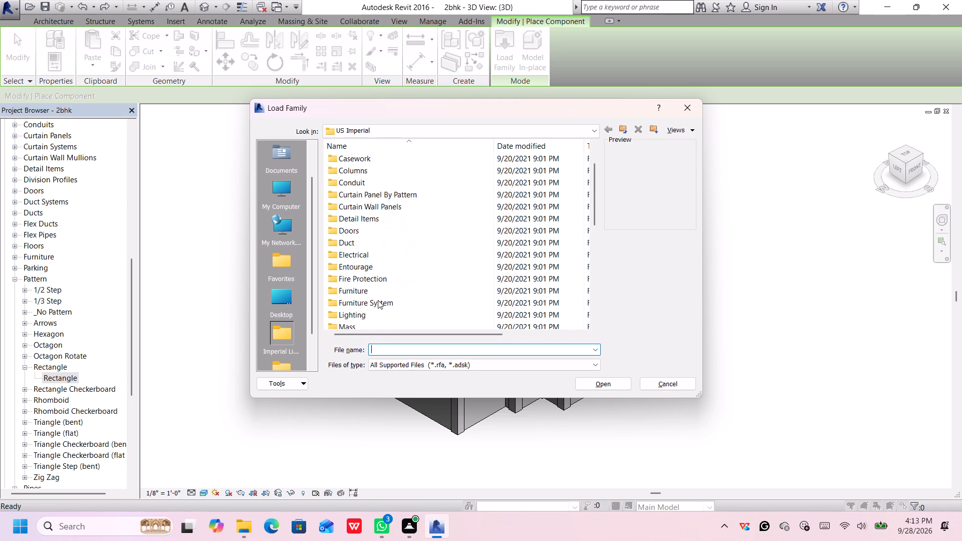
pyautogui.scroll(9, 378, 300)
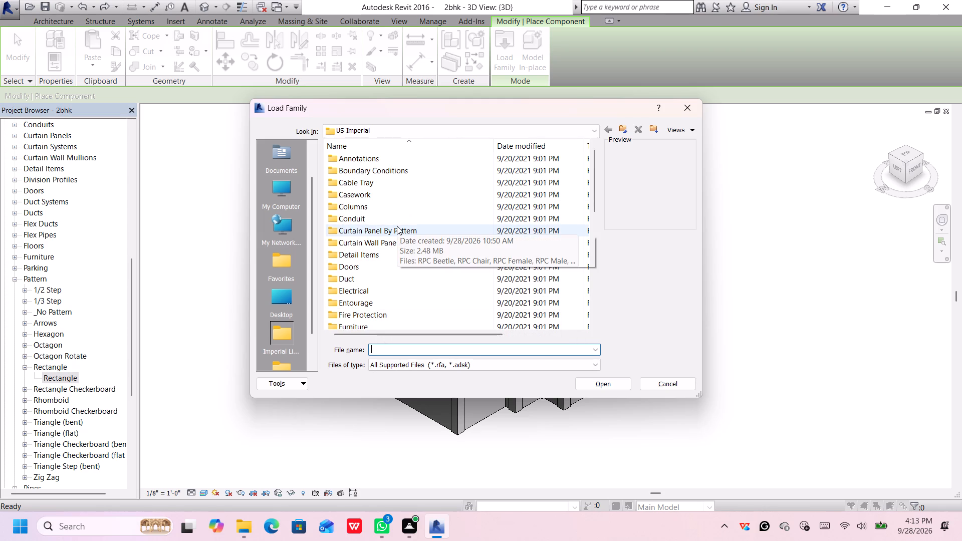
# Look through the Curtain Panel By Pattern folder, previewing its OmniGrid, Rectangle, Rhomboid, Triangle and Zig Zag surface families.
pyautogui.click(395, 234)
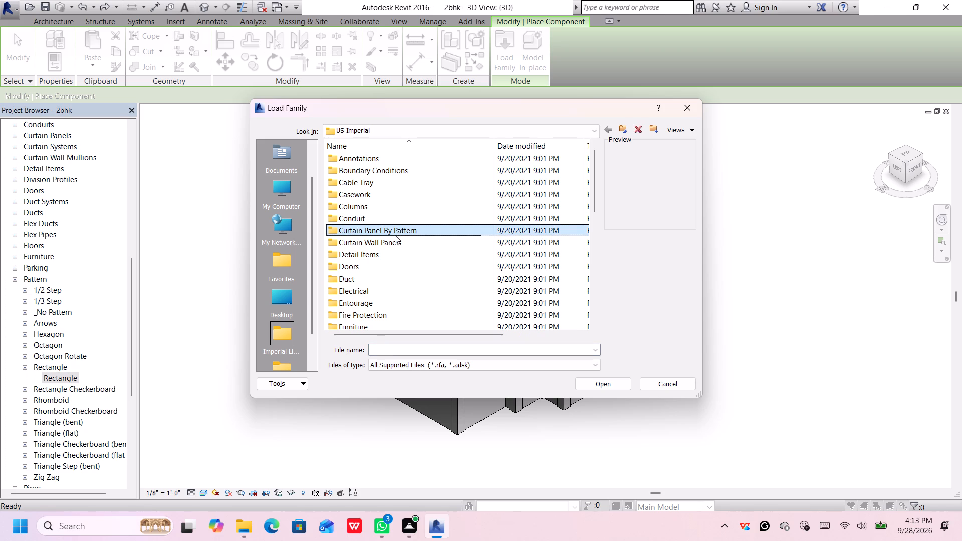
pyautogui.doubleClick(396, 229)
pyautogui.scroll(-20, 396, 229)
pyautogui.scroll(-18, 396, 229)
pyautogui.scroll(-11, 437, 151)
pyautogui.click(436, 158)
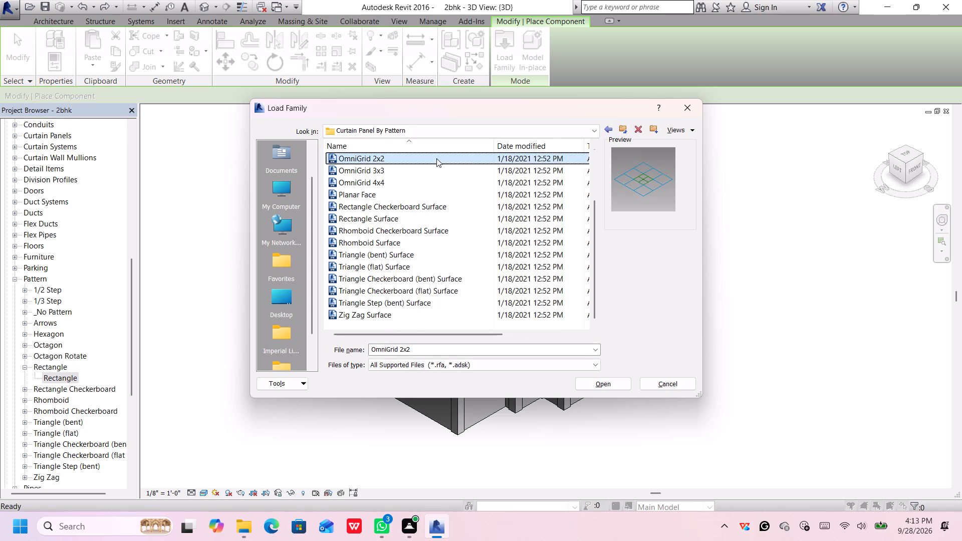
pyautogui.scroll(-20, 436, 158)
pyautogui.scroll(-20, 436, 158)
pyautogui.scroll(-20, 436, 158)
pyautogui.click(437, 170)
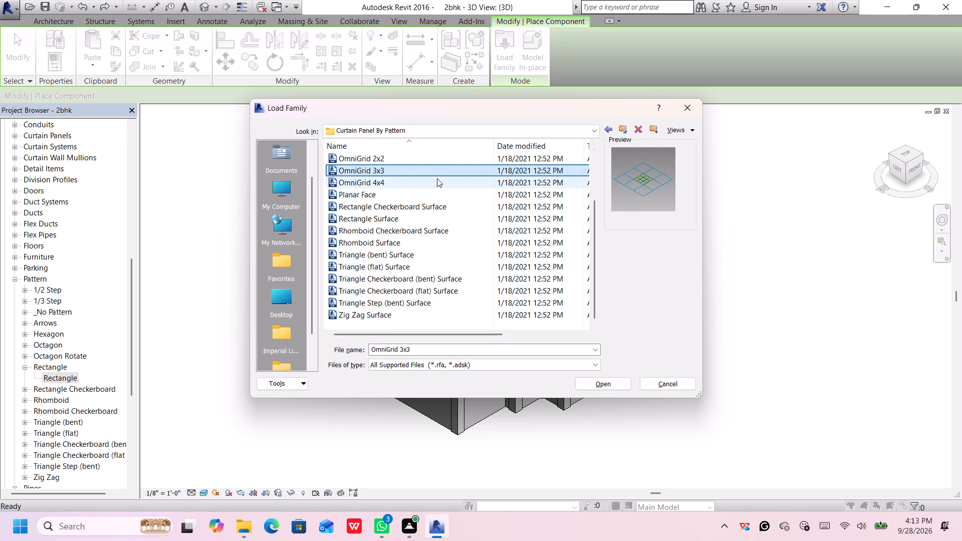
pyautogui.scroll(-4, 437, 178)
pyautogui.click(438, 168)
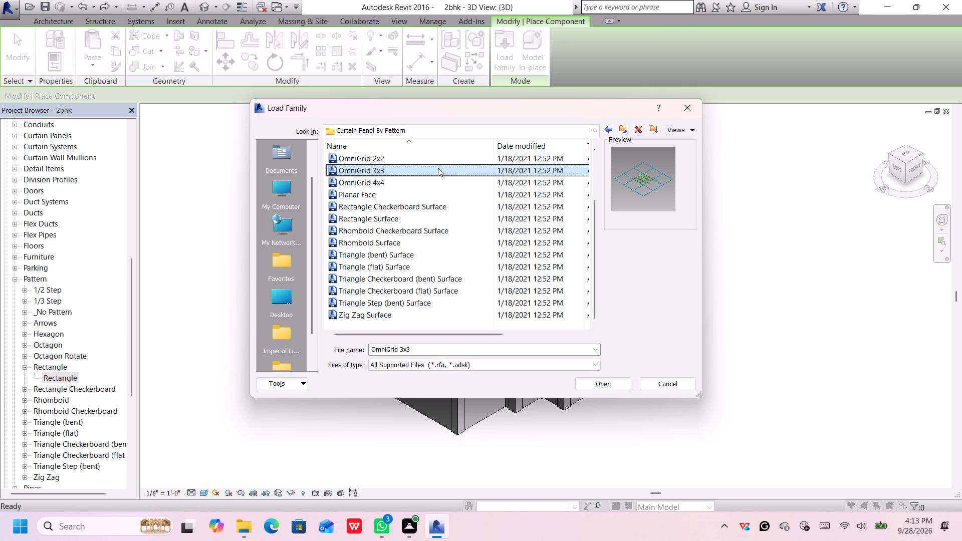
pyautogui.click(437, 182)
pyautogui.scroll(-20, 437, 182)
pyautogui.scroll(-2, 437, 182)
pyautogui.click(435, 201)
pyautogui.scroll(-7, 434, 213)
pyautogui.click(434, 214)
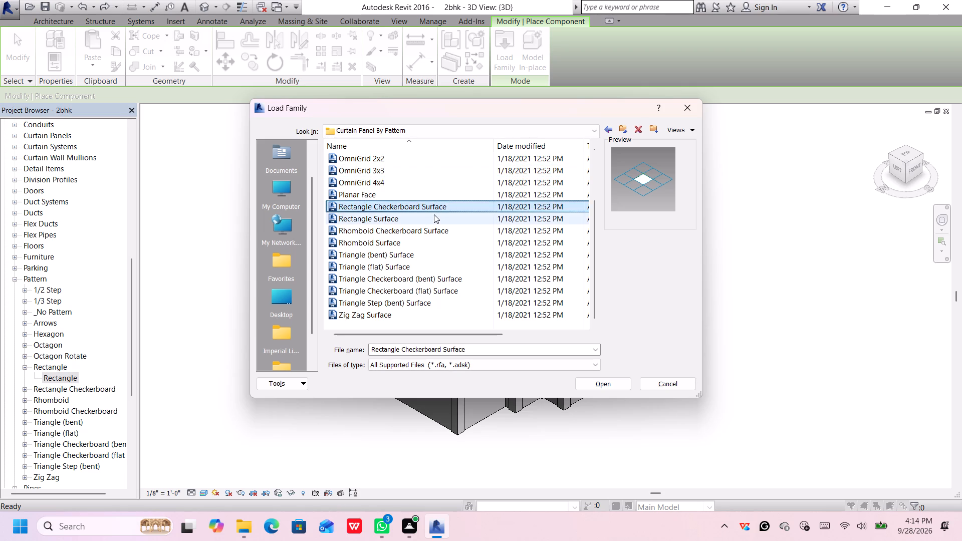
pyautogui.scroll(-20, 434, 214)
pyautogui.scroll(-17, 434, 214)
pyautogui.click(433, 235)
pyautogui.click(430, 249)
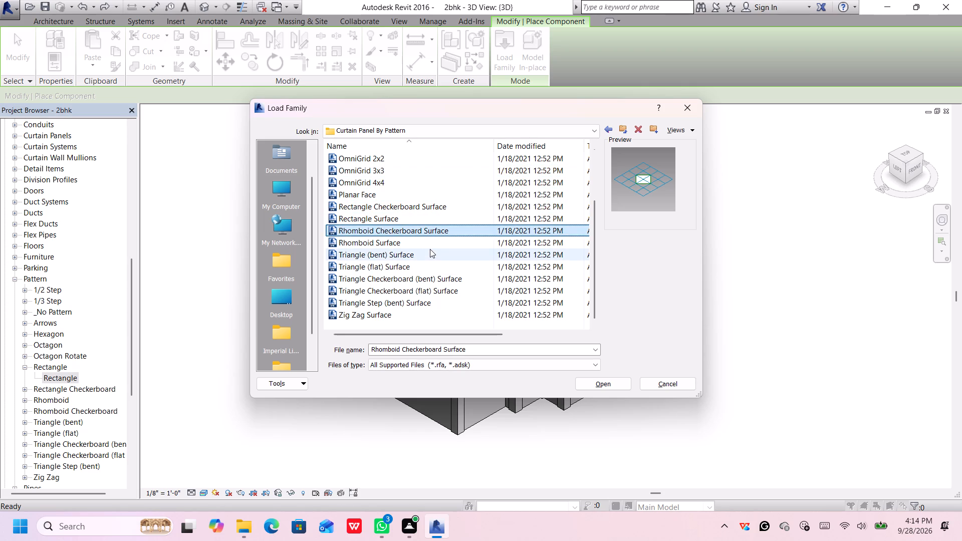
pyautogui.click(430, 262)
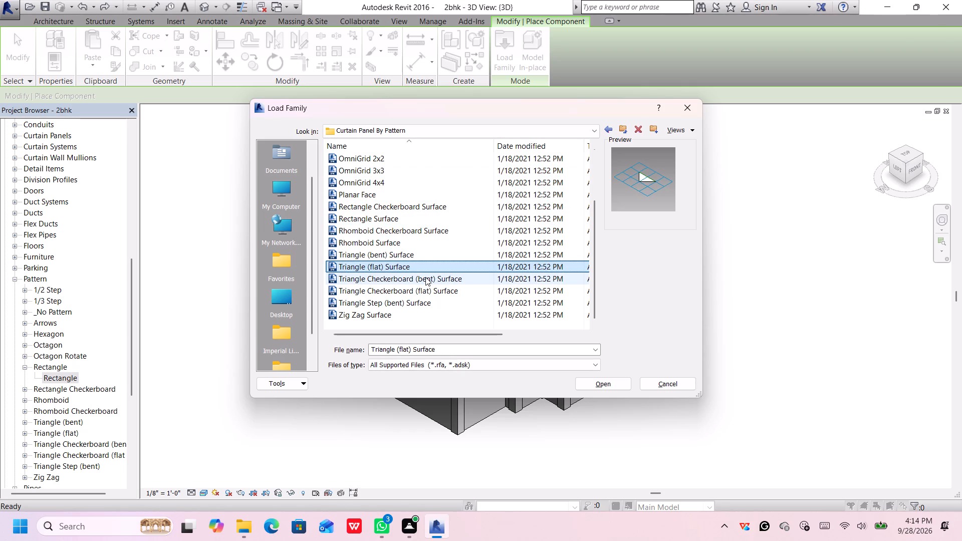
pyautogui.click(425, 277)
pyautogui.click(427, 289)
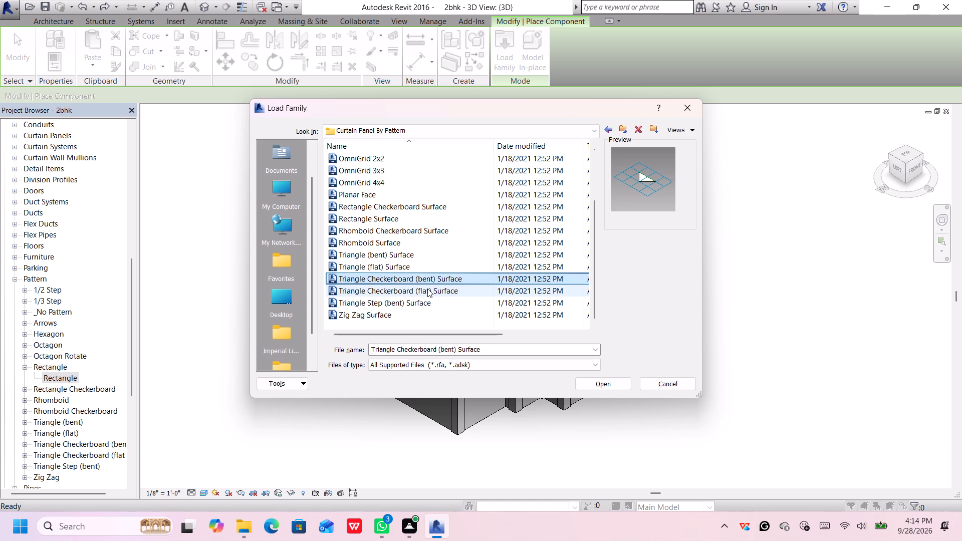
pyautogui.click(427, 300)
pyautogui.click(423, 314)
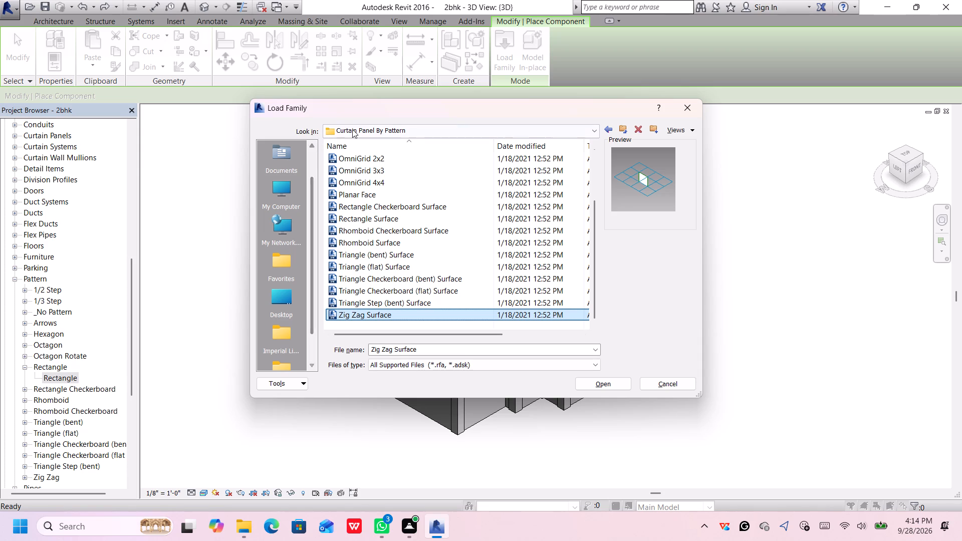
pyautogui.click(433, 129)
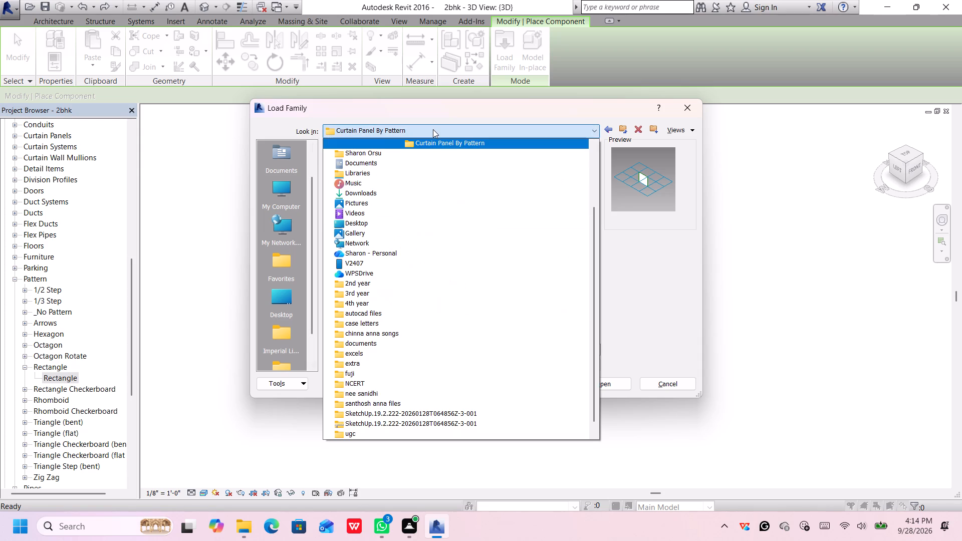
pyautogui.click(433, 129)
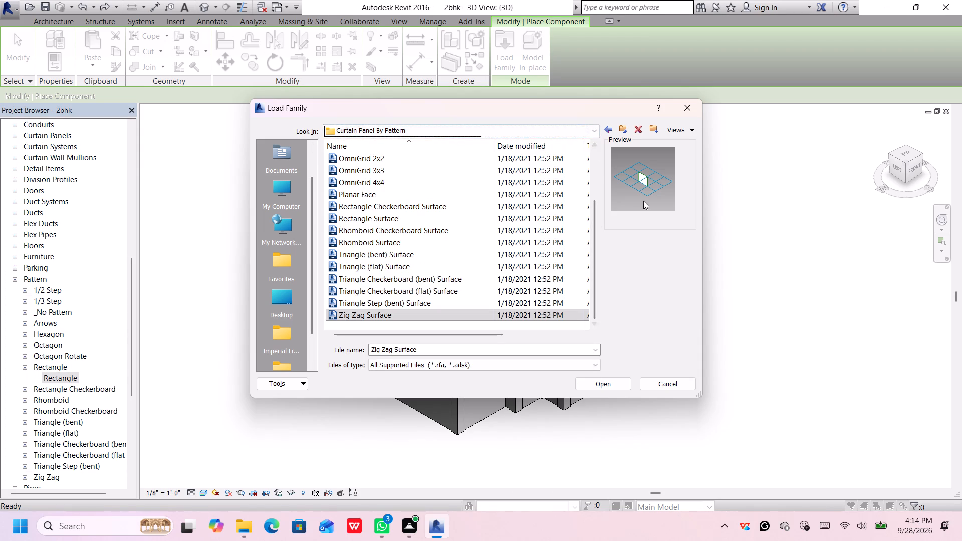
pyautogui.scroll(3, 643, 194)
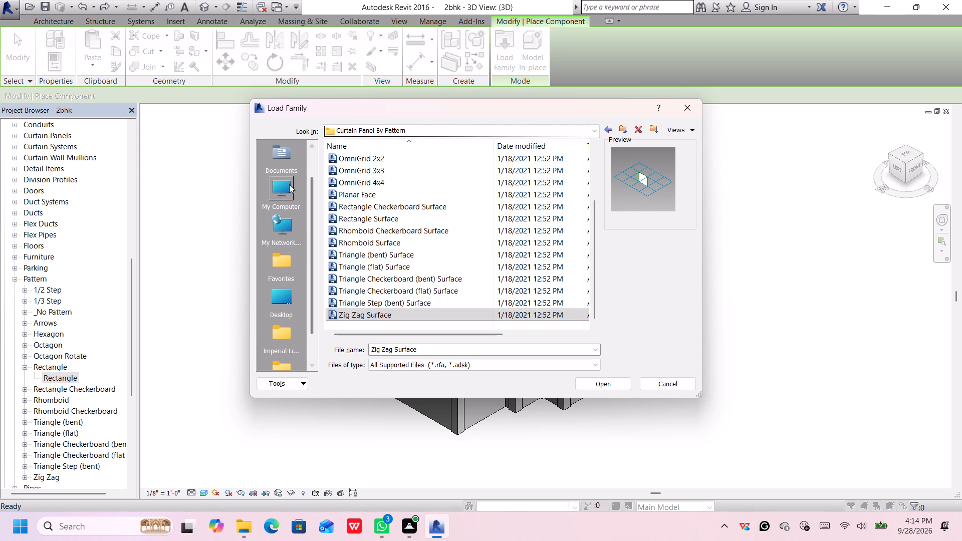
pyautogui.click(608, 128)
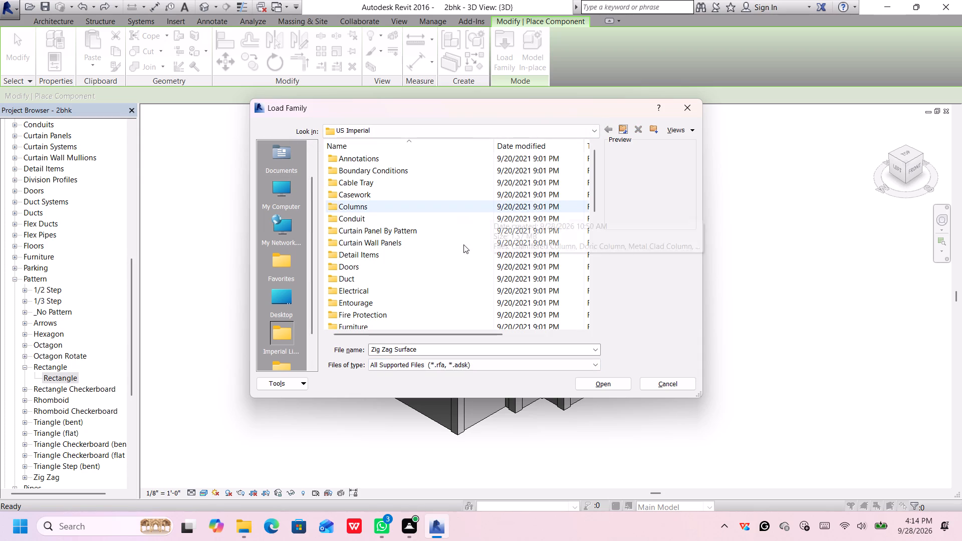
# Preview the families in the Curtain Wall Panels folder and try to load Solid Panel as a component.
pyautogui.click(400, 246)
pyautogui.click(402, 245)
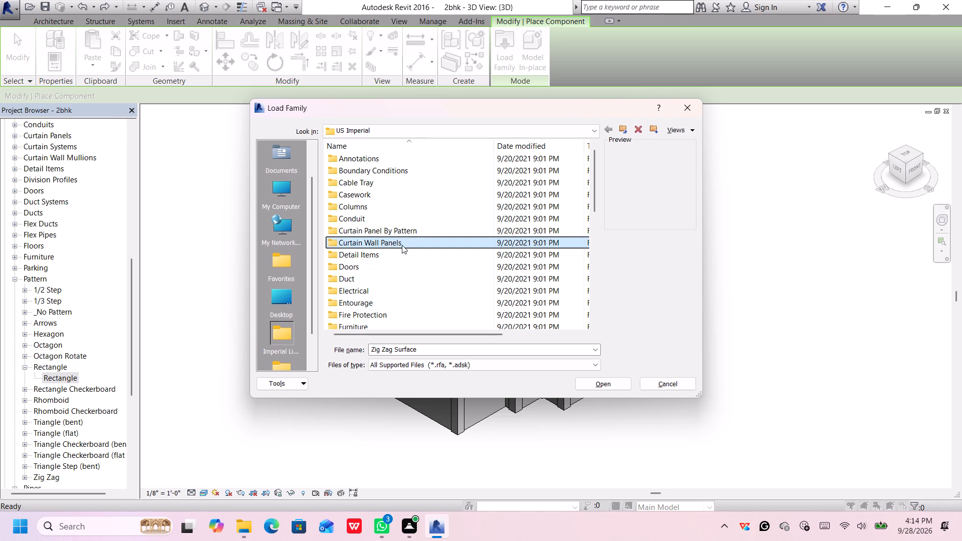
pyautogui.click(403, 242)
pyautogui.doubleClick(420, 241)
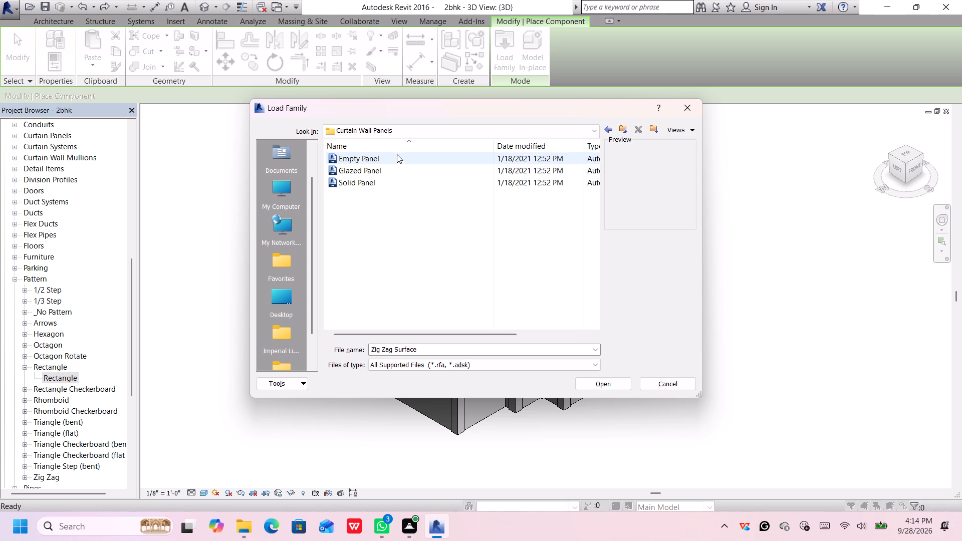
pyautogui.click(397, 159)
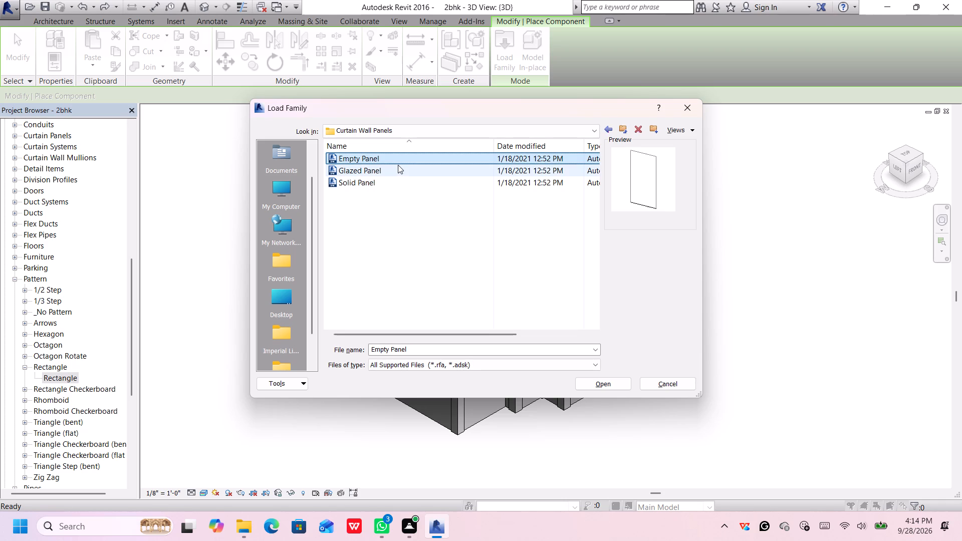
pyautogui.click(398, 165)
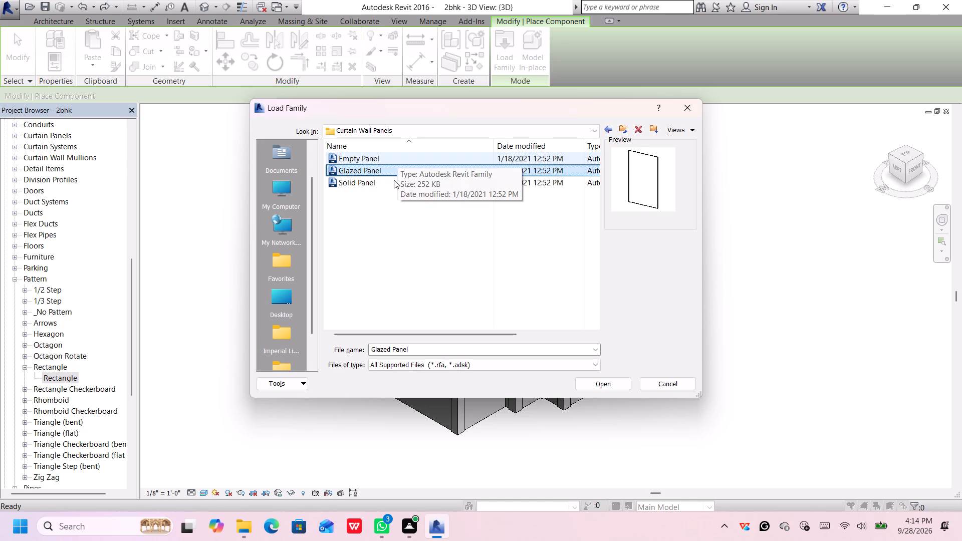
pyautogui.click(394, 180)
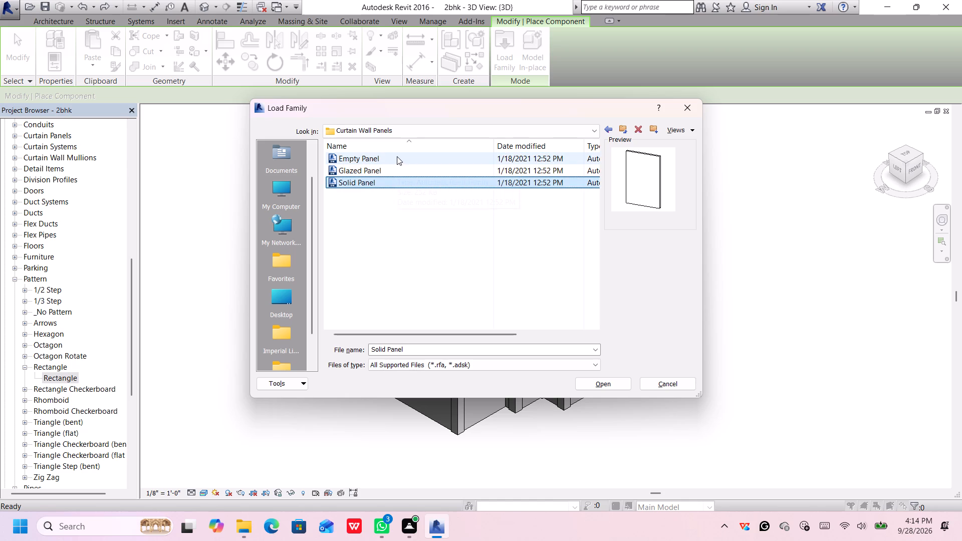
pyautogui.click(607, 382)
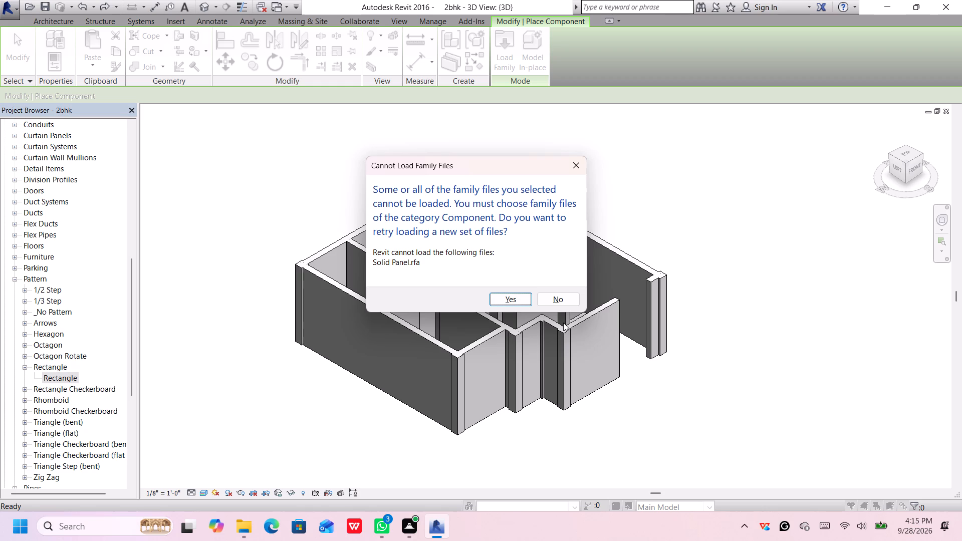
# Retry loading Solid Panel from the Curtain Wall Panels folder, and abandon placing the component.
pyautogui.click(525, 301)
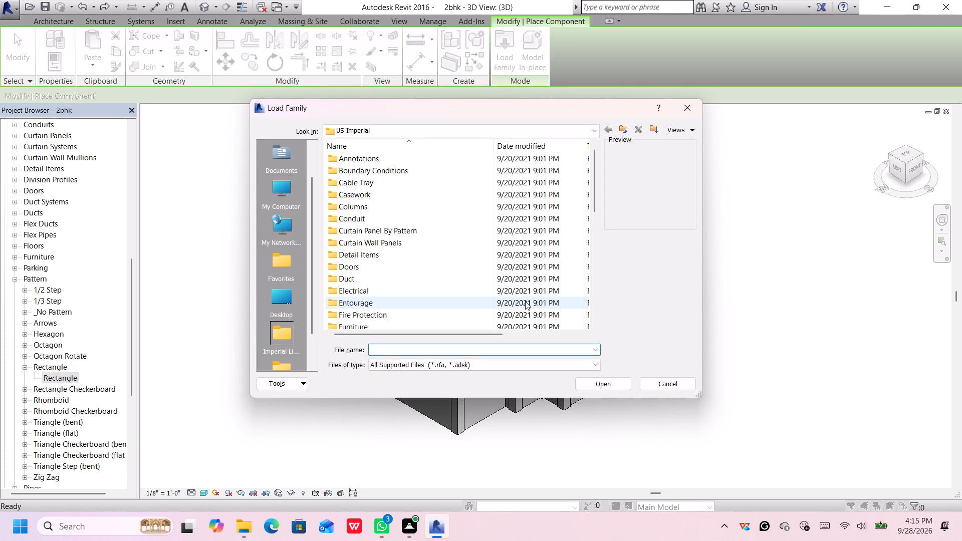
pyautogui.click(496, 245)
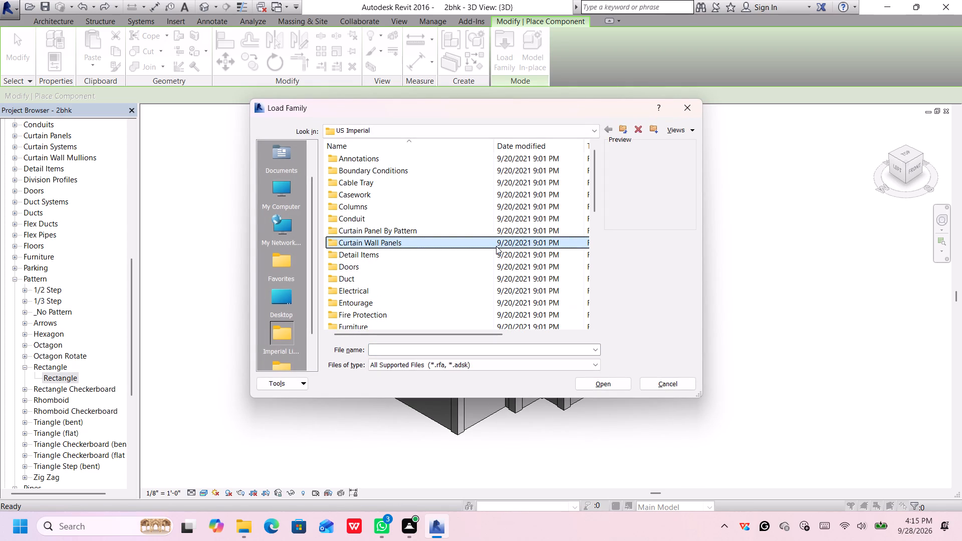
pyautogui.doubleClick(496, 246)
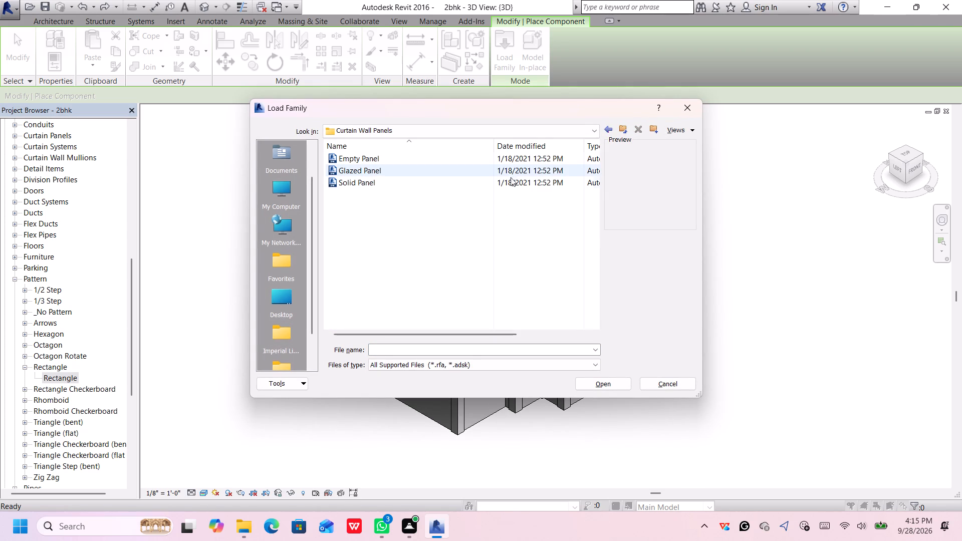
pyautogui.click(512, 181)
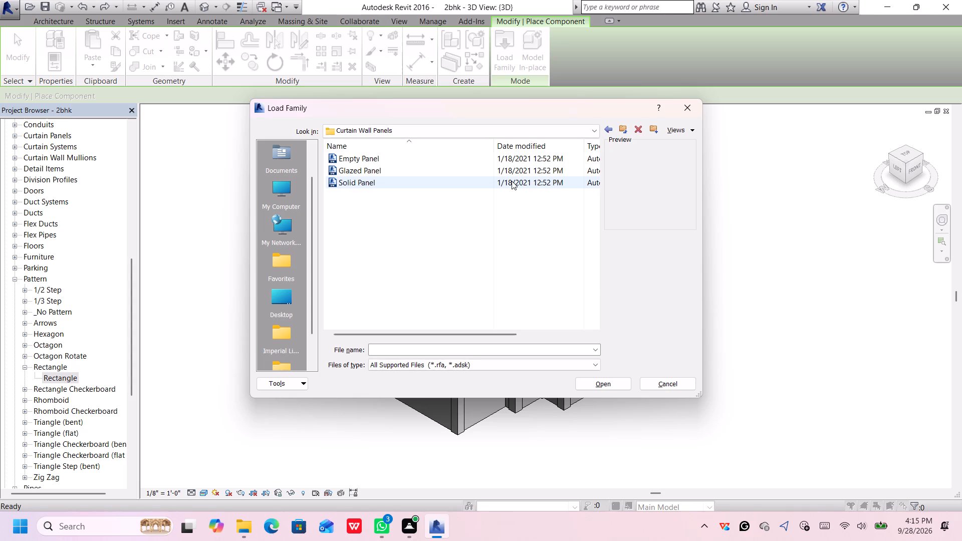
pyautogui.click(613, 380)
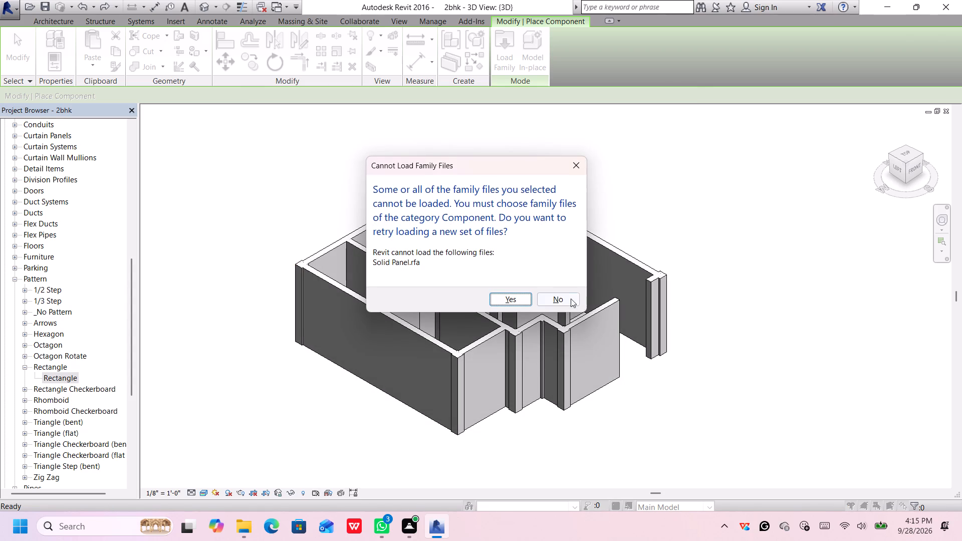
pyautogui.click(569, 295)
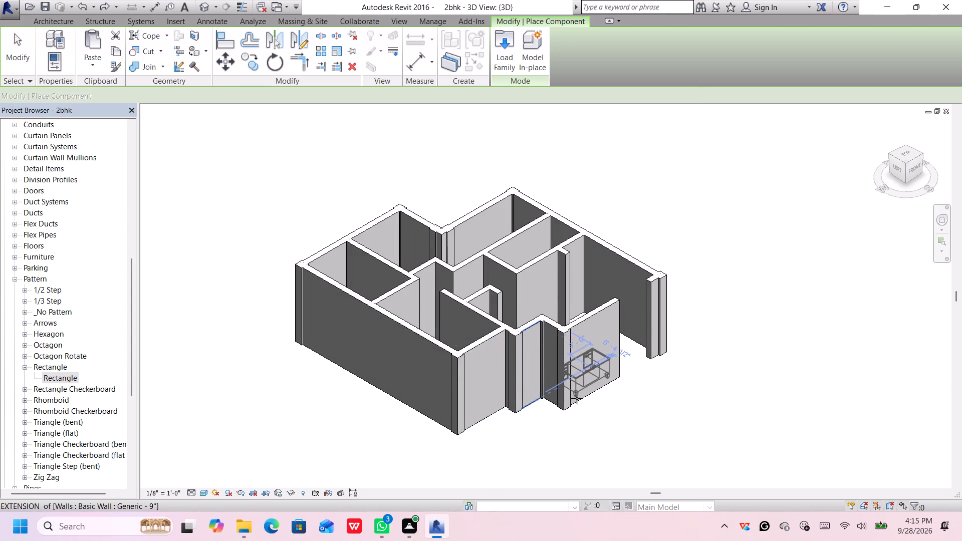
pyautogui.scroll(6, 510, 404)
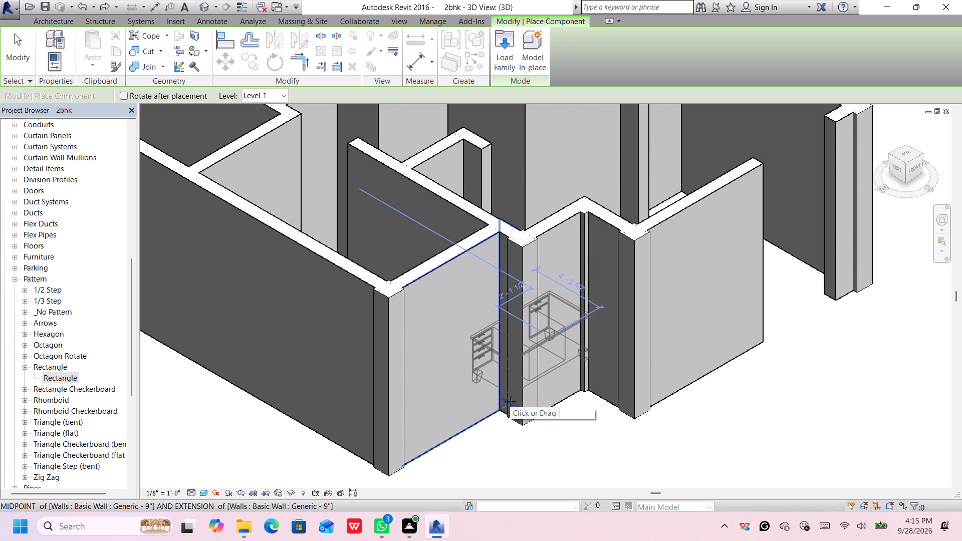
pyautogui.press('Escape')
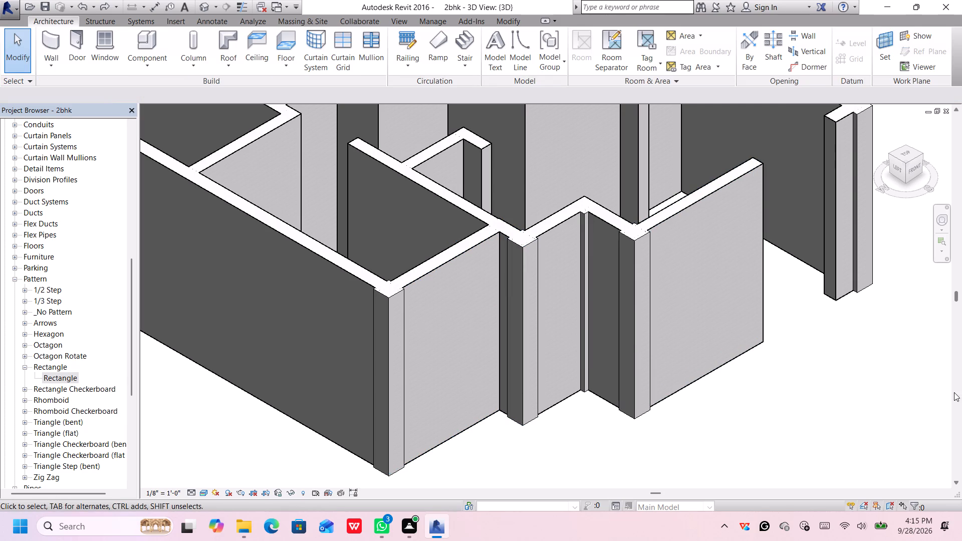
# Orbit around the house and examine the front entrance gap, walls and columns from the front side.
pyautogui.moveTo(777, 368); pyautogui.dragTo(734, 375, button='middle')
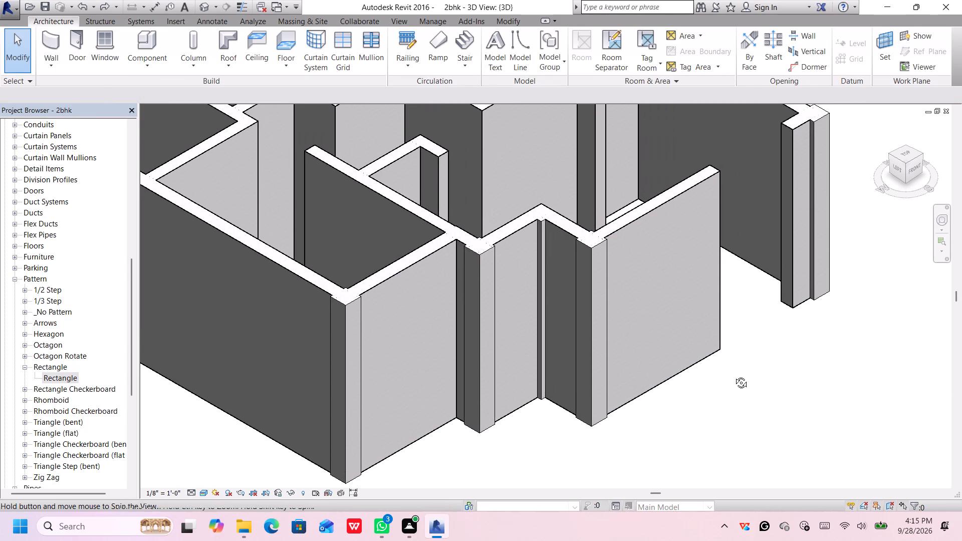
pyautogui.moveTo(734, 375); pyautogui.dragTo(625, 381, button='middle')
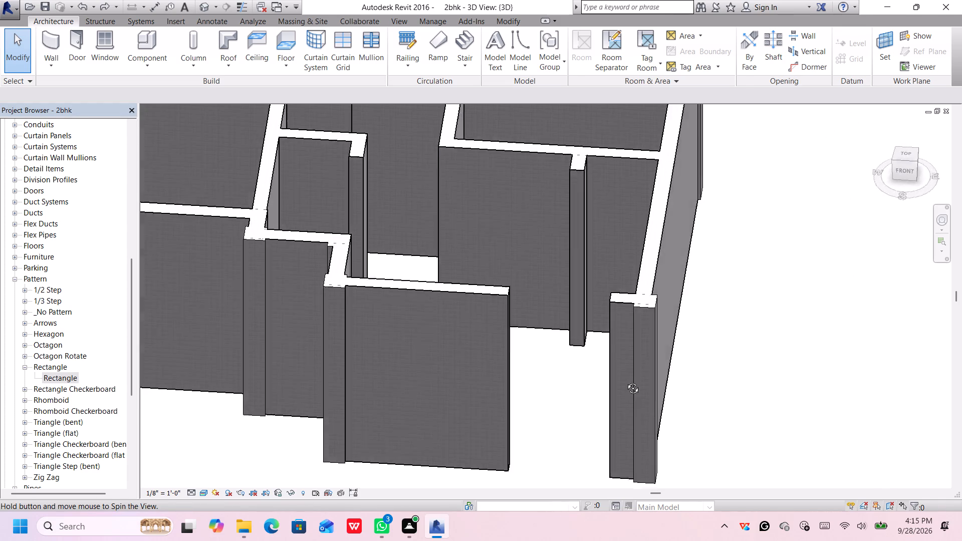
pyautogui.moveTo(625, 381); pyautogui.dragTo(780, 376, button='middle')
pyautogui.keyDown('shift'); pyautogui.moveTo(764, 376); pyautogui.dragTo(685, 368, button='middle'); pyautogui.keyUp('shift')
pyautogui.keyDown('shift'); pyautogui.middleClick(662, 364); pyautogui.keyUp('shift')
pyautogui.scroll(-4, 680, 347)
pyautogui.moveTo(710, 365); pyautogui.dragTo(622, 371, button='middle')
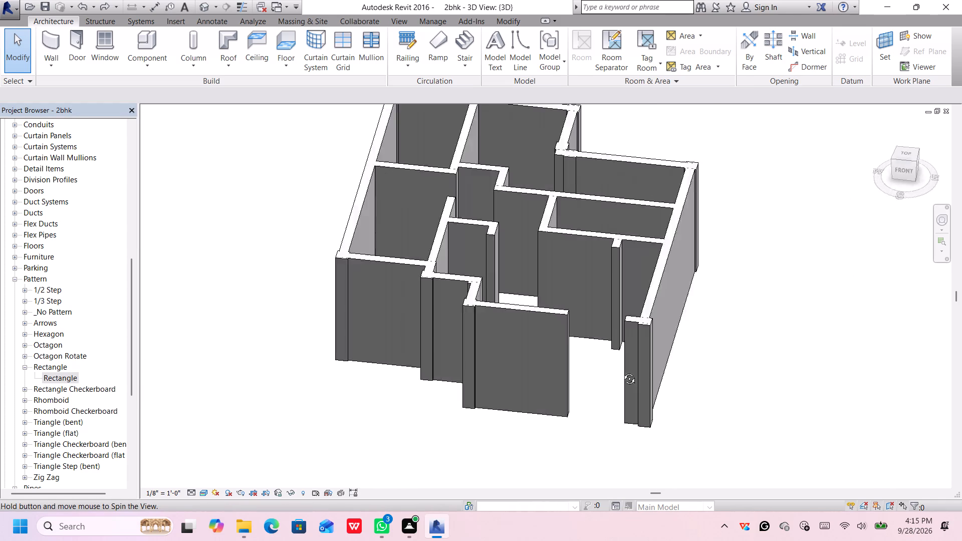
pyautogui.moveTo(622, 371); pyautogui.dragTo(546, 351, button='middle')
pyautogui.keyDown('shift'); pyautogui.moveTo(485, 363); pyautogui.dragTo(489, 363, button='middle'); pyautogui.keyUp('shift')
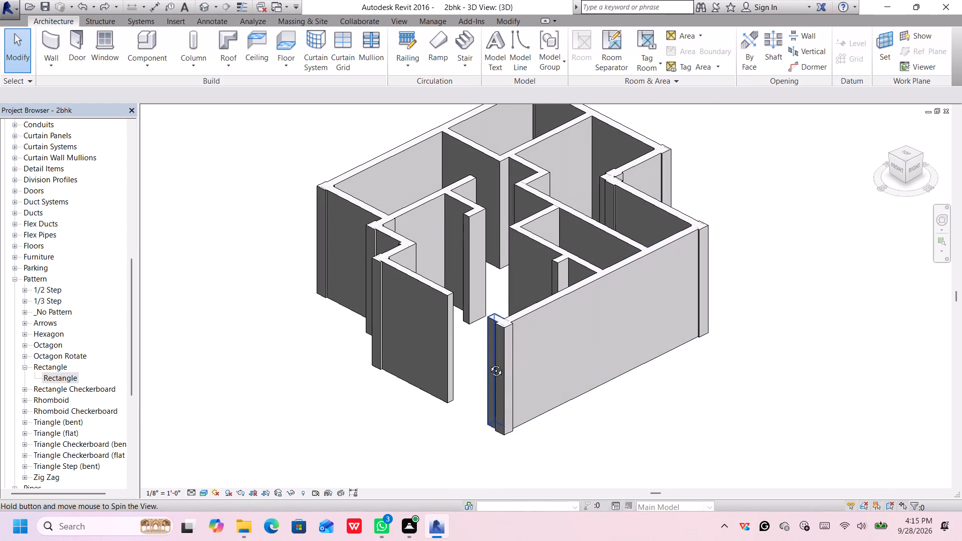
pyautogui.keyDown('shift'); pyautogui.moveTo(489, 363); pyautogui.dragTo(604, 327, button='middle'); pyautogui.keyUp('shift')
pyautogui.keyDown('shift'); pyautogui.moveTo(563, 365); pyautogui.dragTo(559, 329, button='middle'); pyautogui.keyUp('shift')
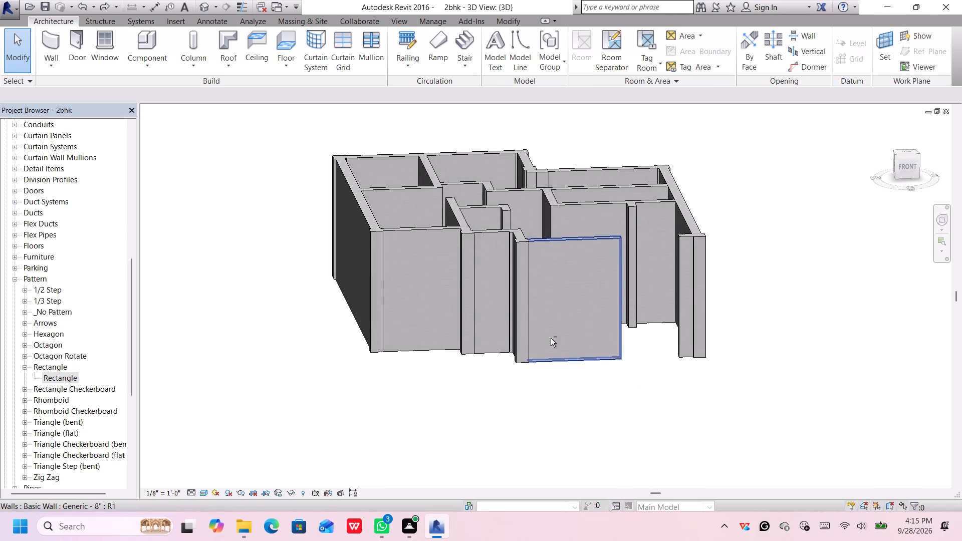
pyautogui.keyDown('shift'); pyautogui.scroll(4, 438, 334); pyautogui.keyUp('shift')
pyautogui.scroll(6, 469, 305)
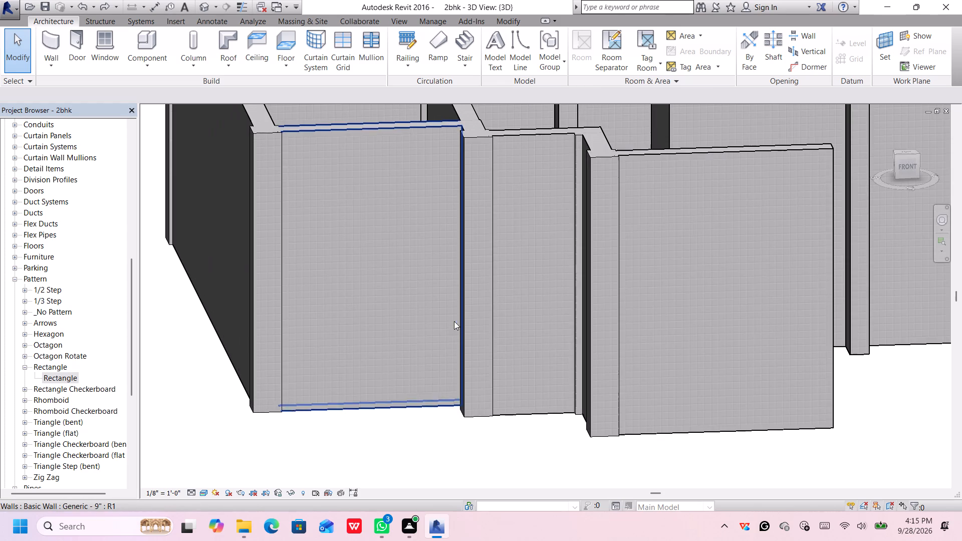
pyautogui.scroll(3, 449, 403)
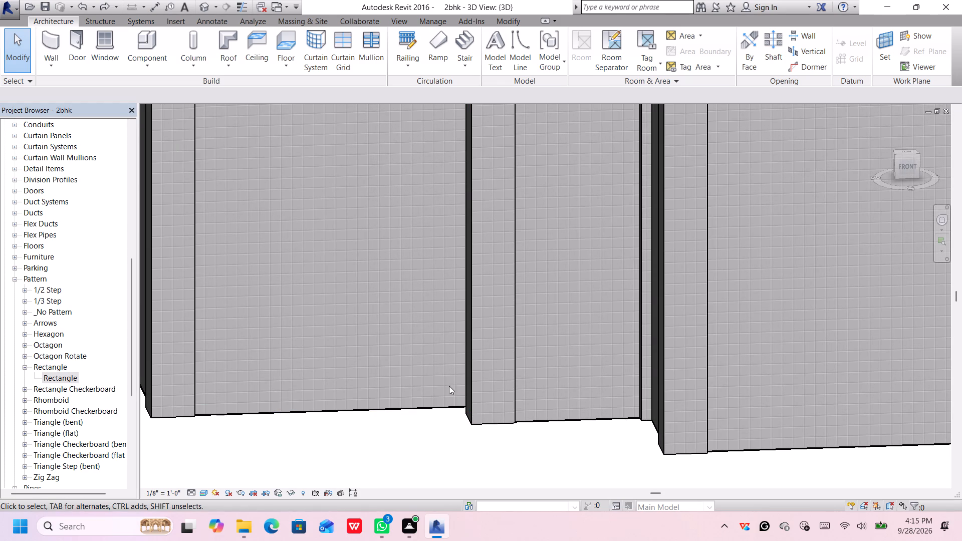
pyautogui.press('Escape')
pyautogui.scroll(-3, 540, 393)
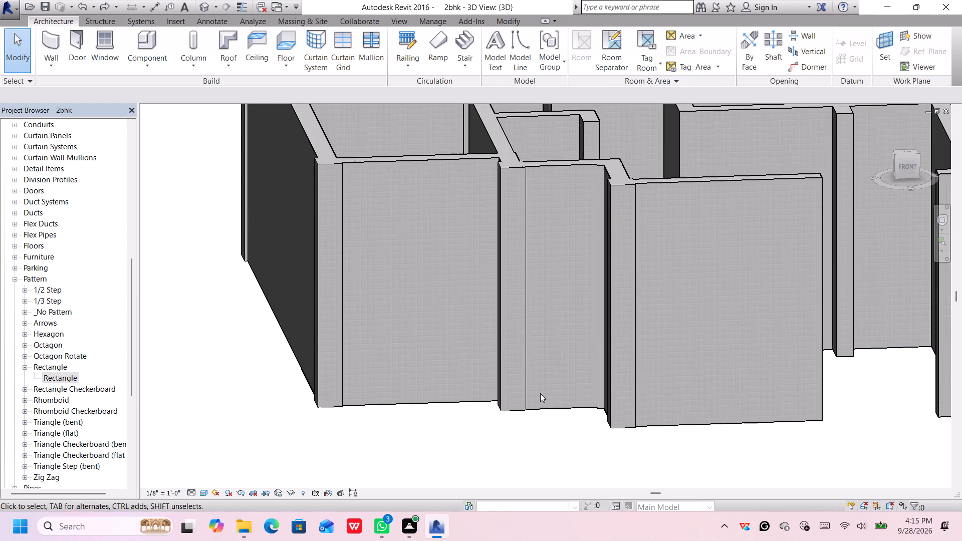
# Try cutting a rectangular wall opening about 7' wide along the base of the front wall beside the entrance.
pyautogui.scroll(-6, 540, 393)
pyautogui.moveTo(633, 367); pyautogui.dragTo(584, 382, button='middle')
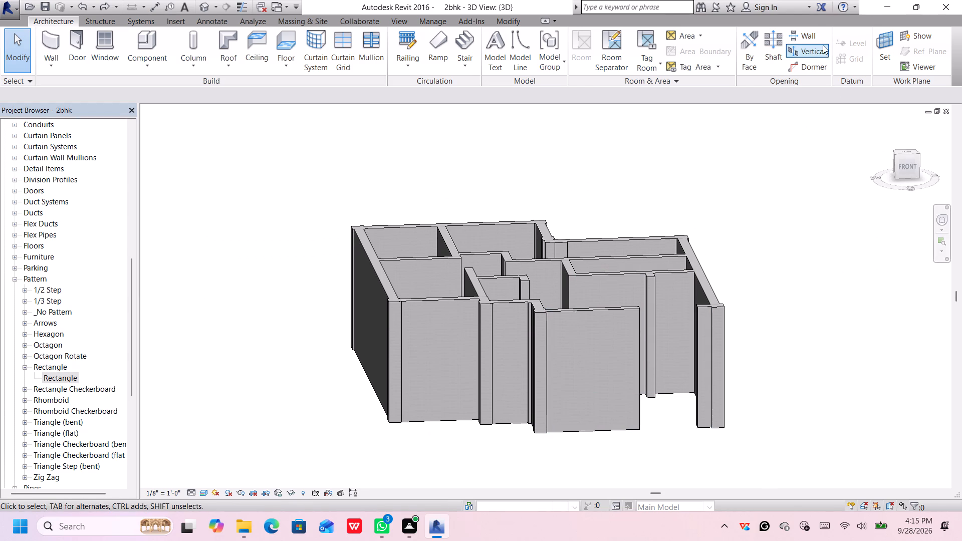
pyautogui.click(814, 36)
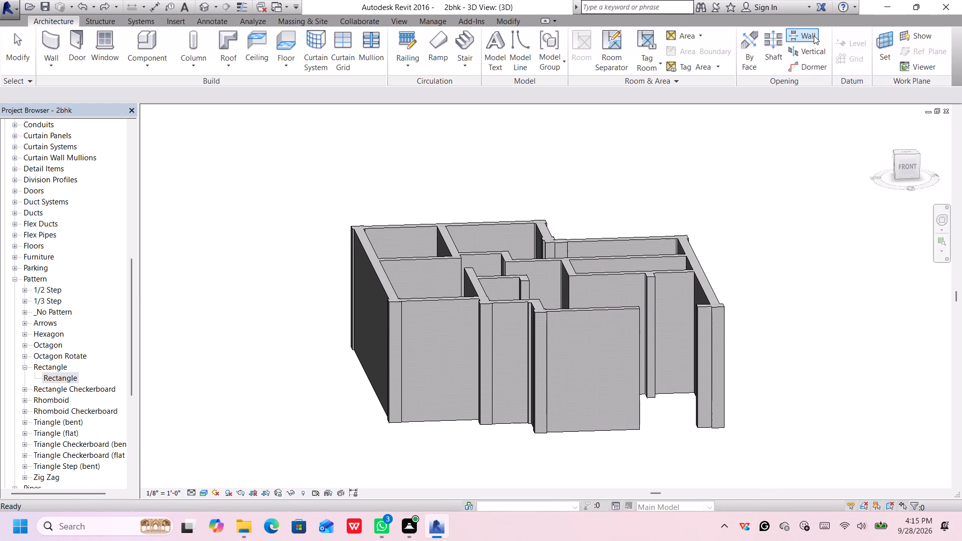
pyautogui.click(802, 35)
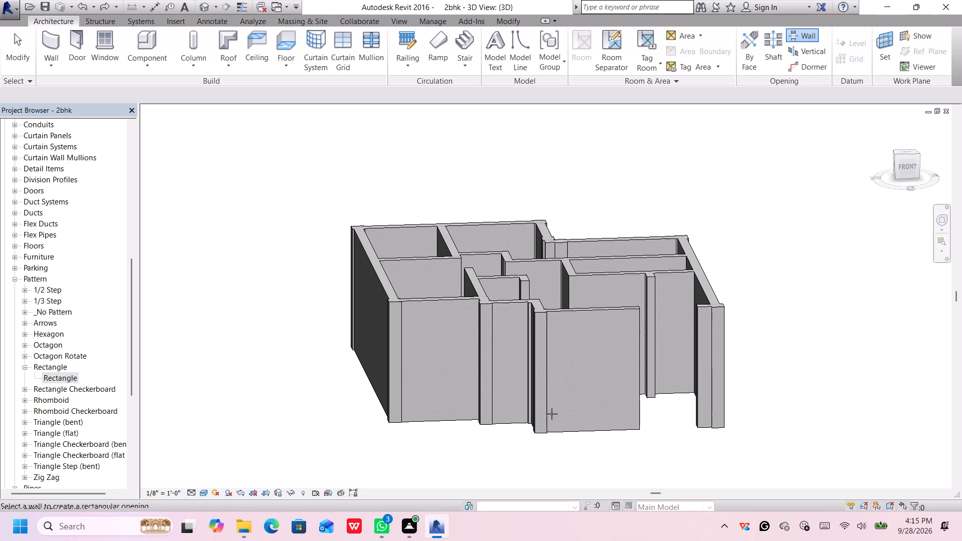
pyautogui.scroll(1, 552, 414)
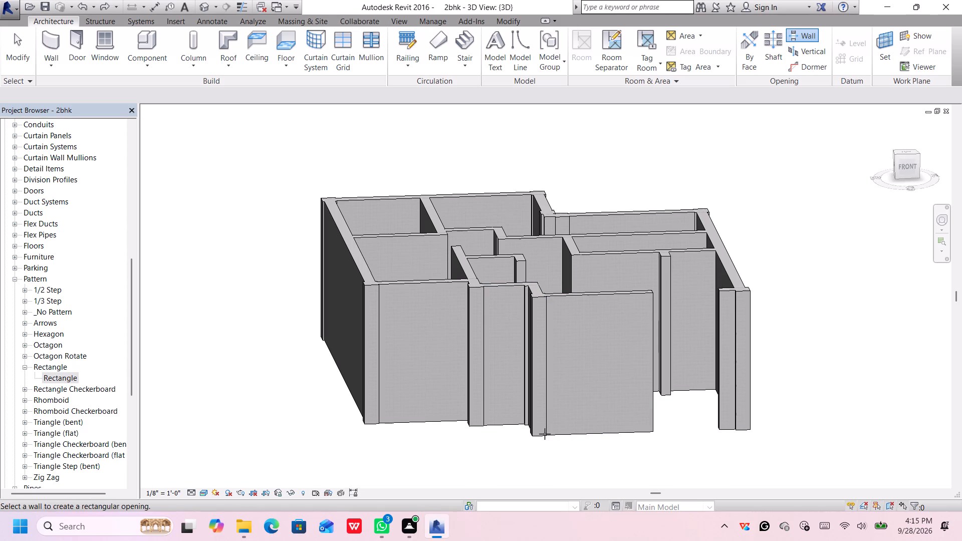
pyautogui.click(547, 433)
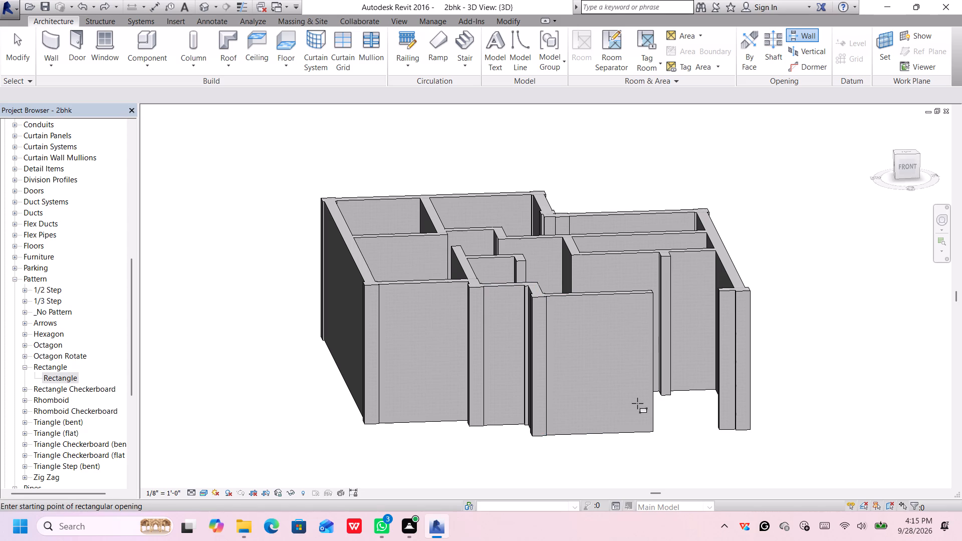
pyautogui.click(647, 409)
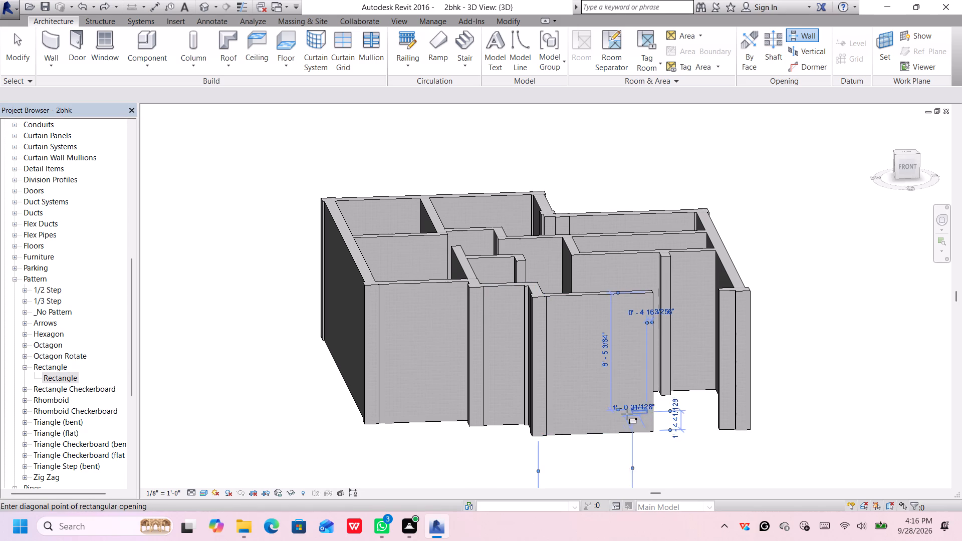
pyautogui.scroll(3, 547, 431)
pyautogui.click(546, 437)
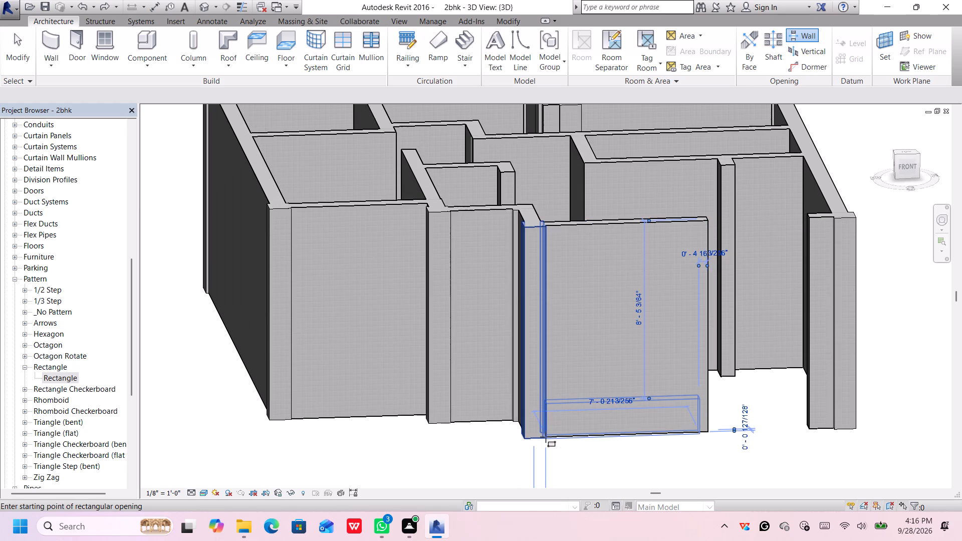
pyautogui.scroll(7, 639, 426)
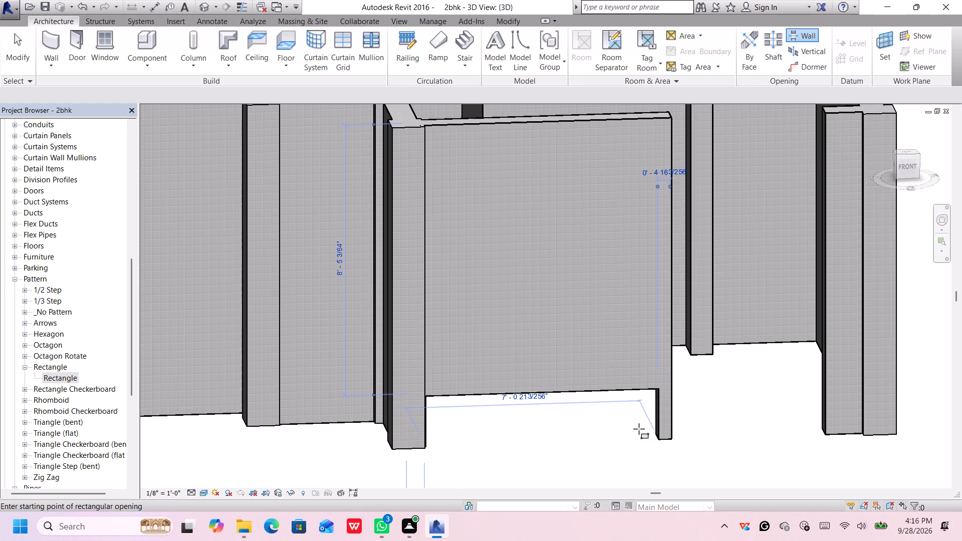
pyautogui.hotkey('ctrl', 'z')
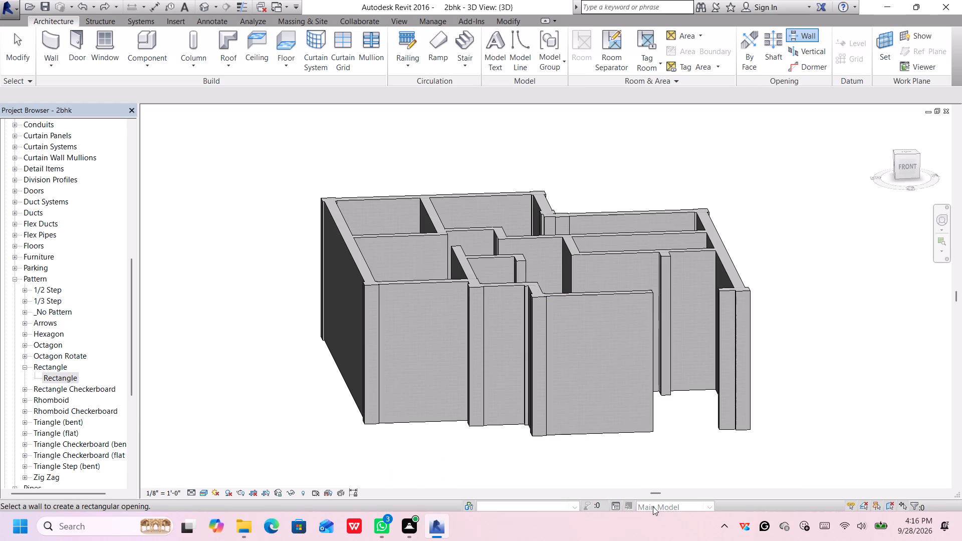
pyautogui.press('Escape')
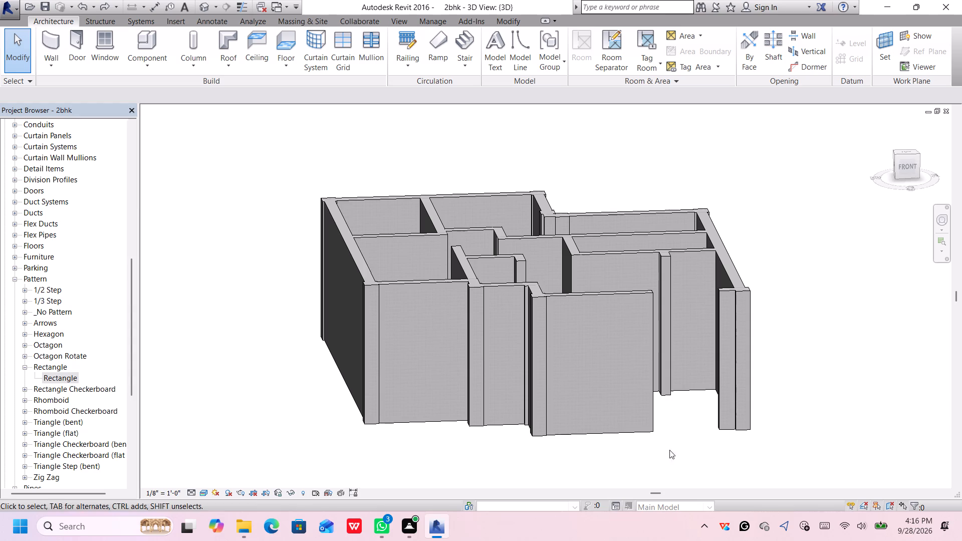
# Load the Casement Dbl with Trim window family from the Windows folder of the US Imperial library.
pyautogui.scroll(-1, 667, 351)
pyautogui.scroll(1, 679, 396)
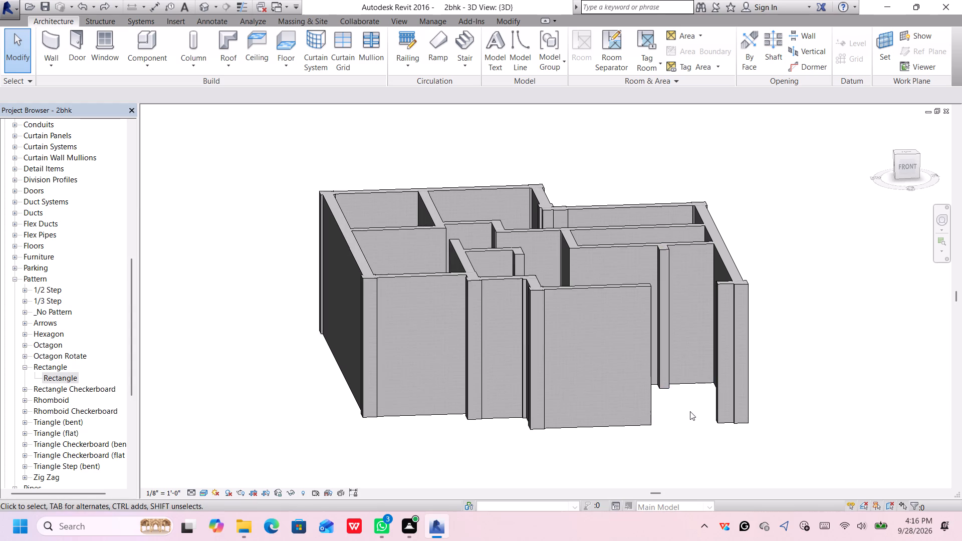
pyautogui.scroll(1, 690, 411)
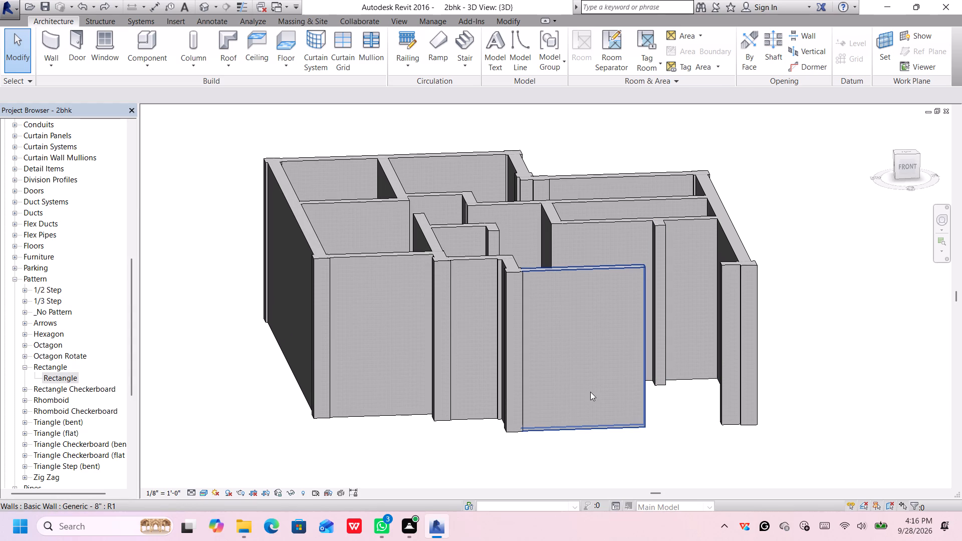
pyautogui.scroll(-1, 624, 296)
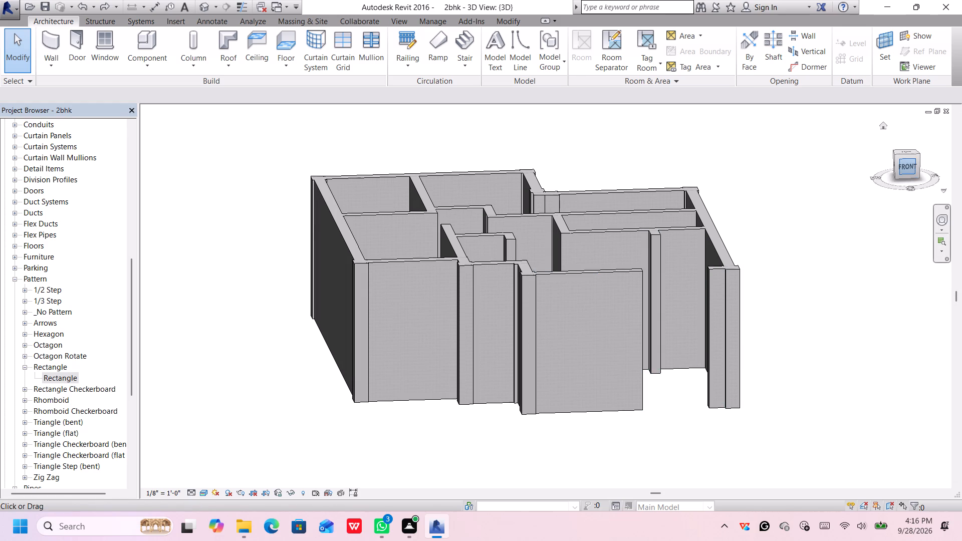
pyautogui.click(895, 155)
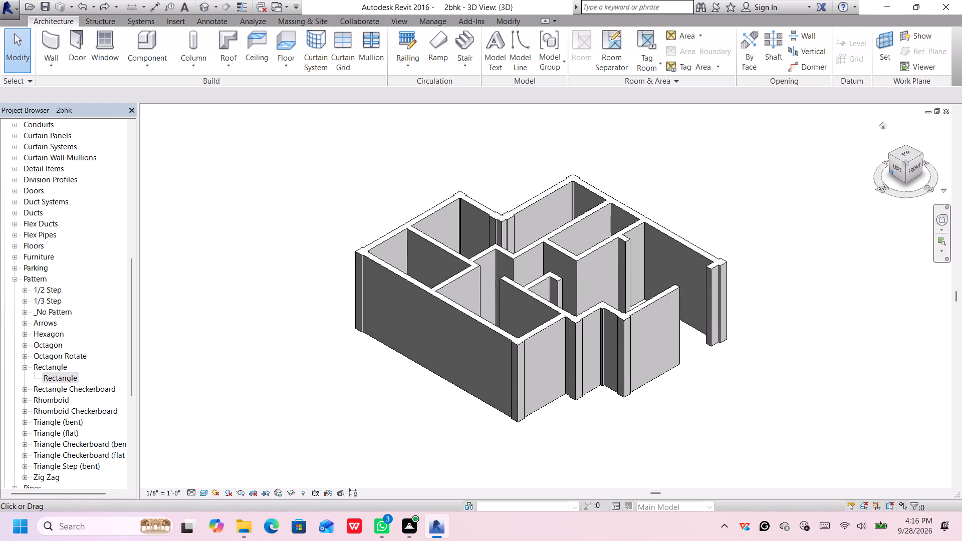
pyautogui.click(922, 156)
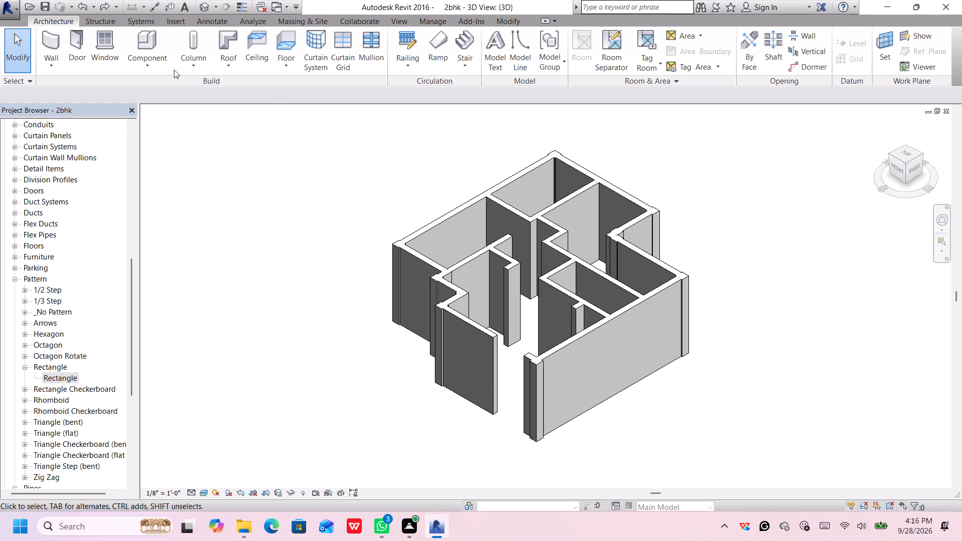
pyautogui.click(98, 38)
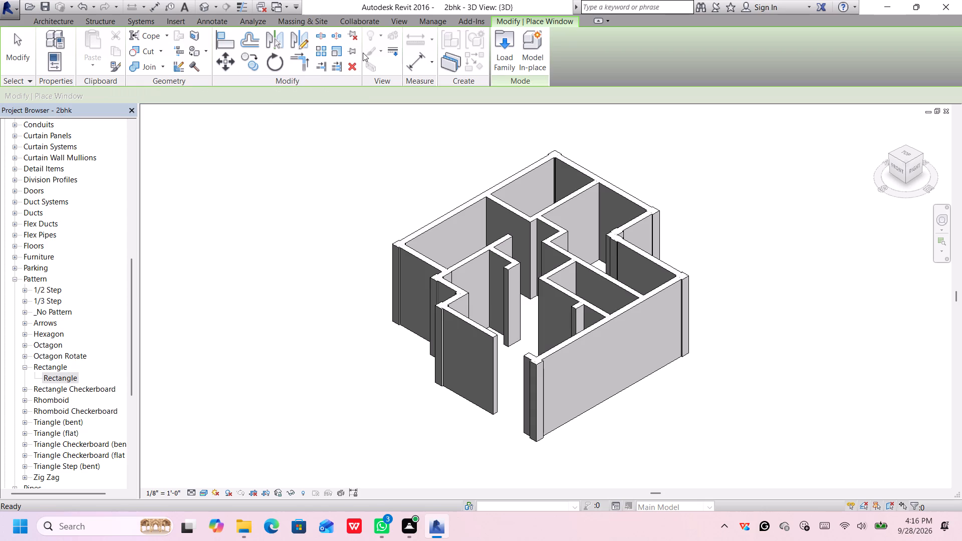
pyautogui.click(498, 39)
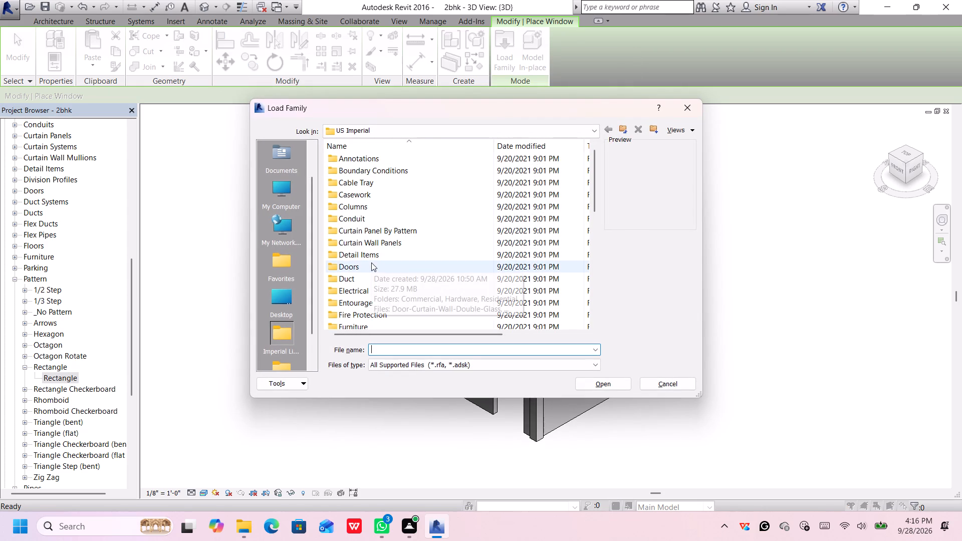
pyautogui.scroll(-4, 402, 221)
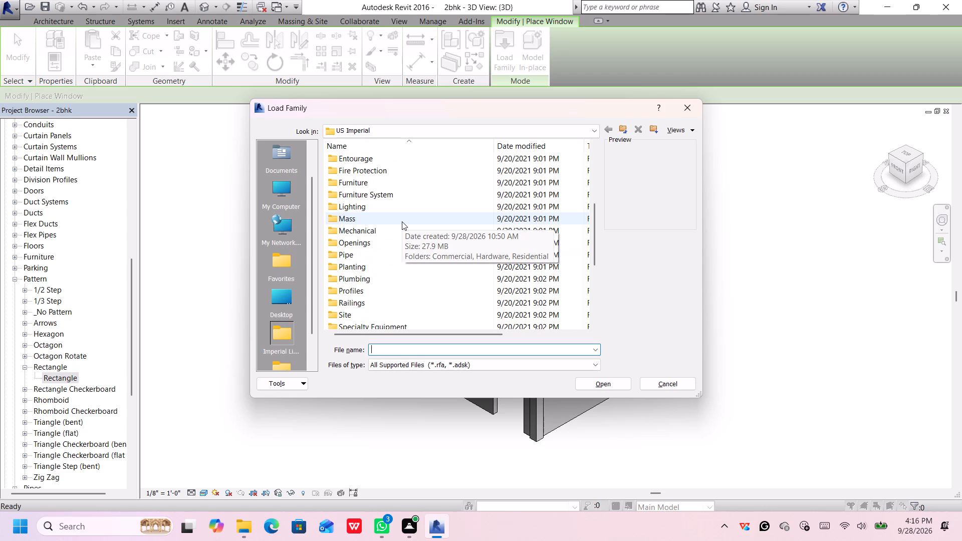
pyautogui.scroll(-1, 402, 221)
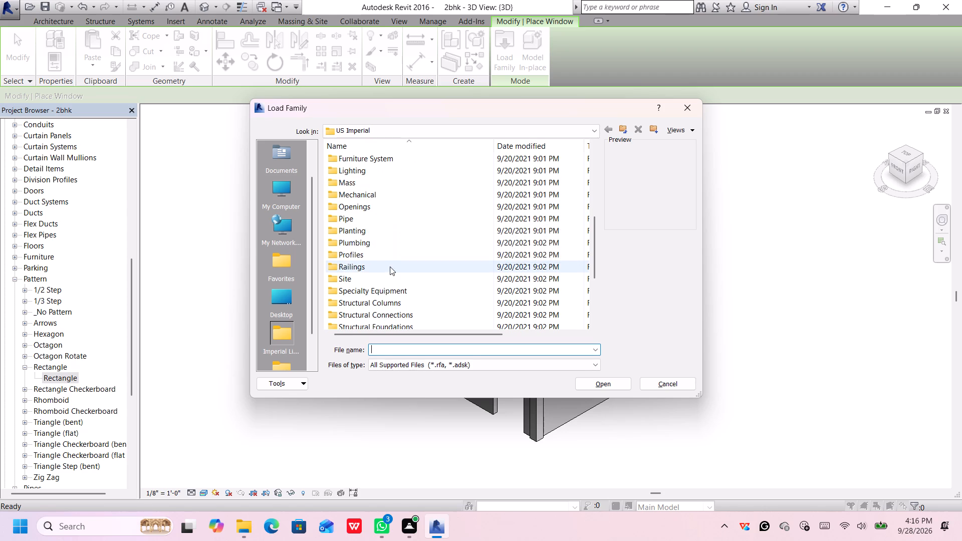
pyautogui.scroll(-5, 390, 265)
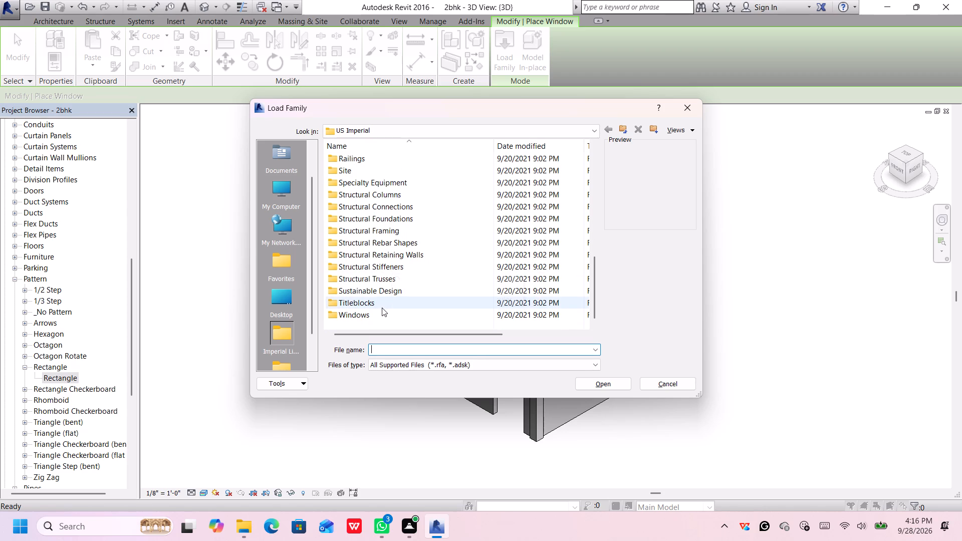
pyautogui.click(382, 311)
pyautogui.doubleClick(382, 311)
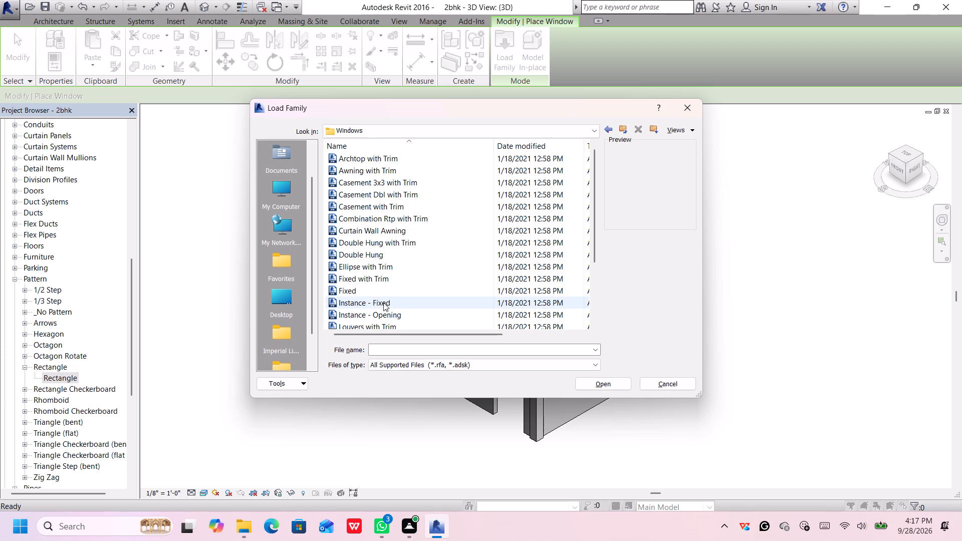
pyautogui.click(397, 158)
pyautogui.click(400, 169)
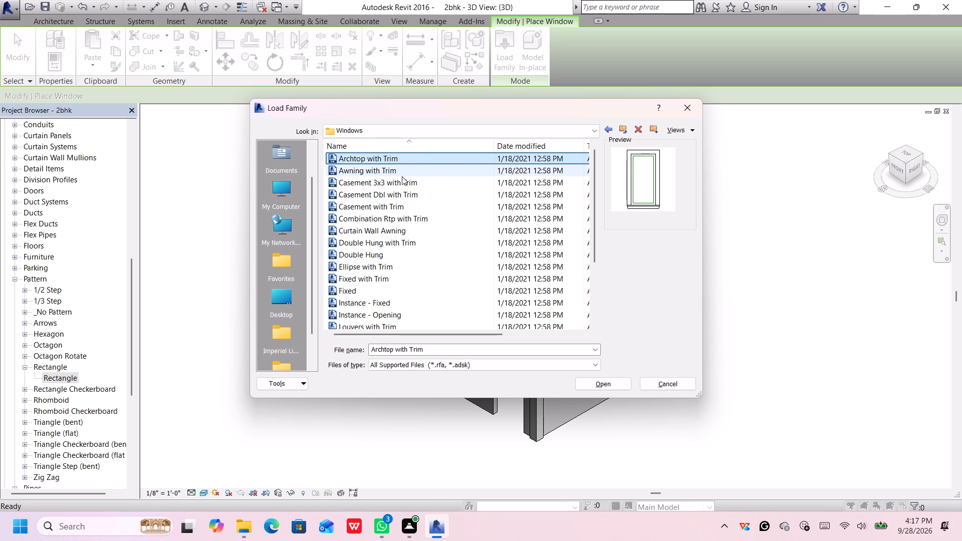
pyautogui.click(404, 179)
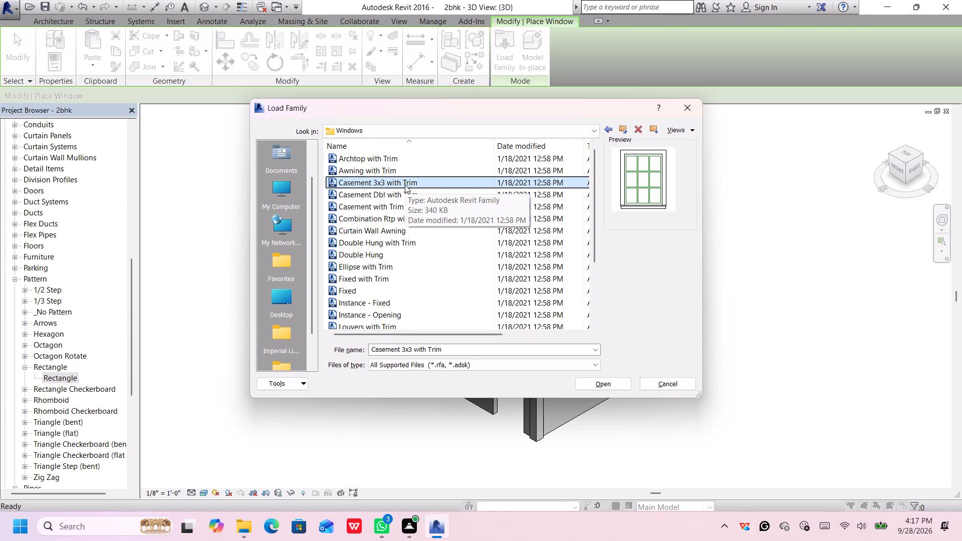
pyautogui.click(406, 192)
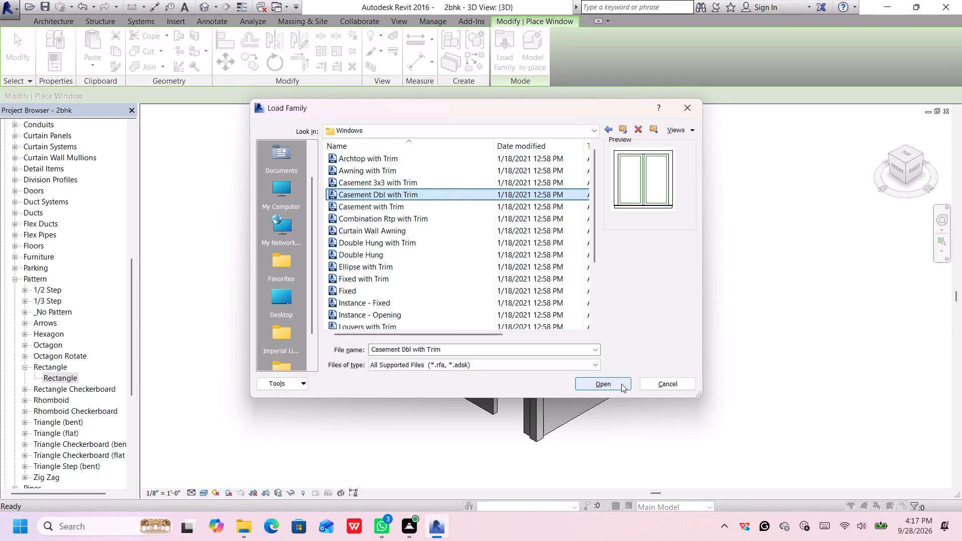
pyautogui.doubleClick(517, 191)
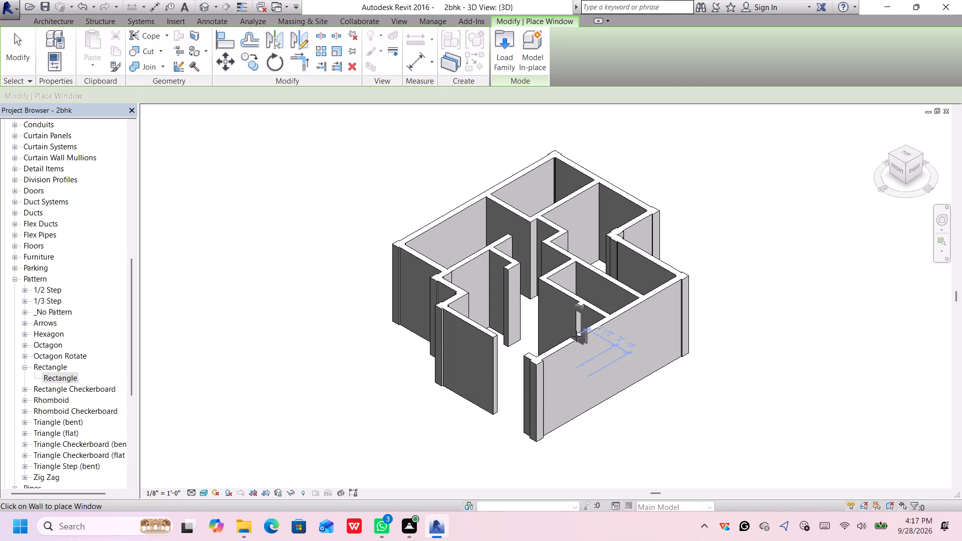
# Place a double casement window in the right side wall near the entrance and another in the front wall across the entrance gap.
pyautogui.scroll(1, 574, 367)
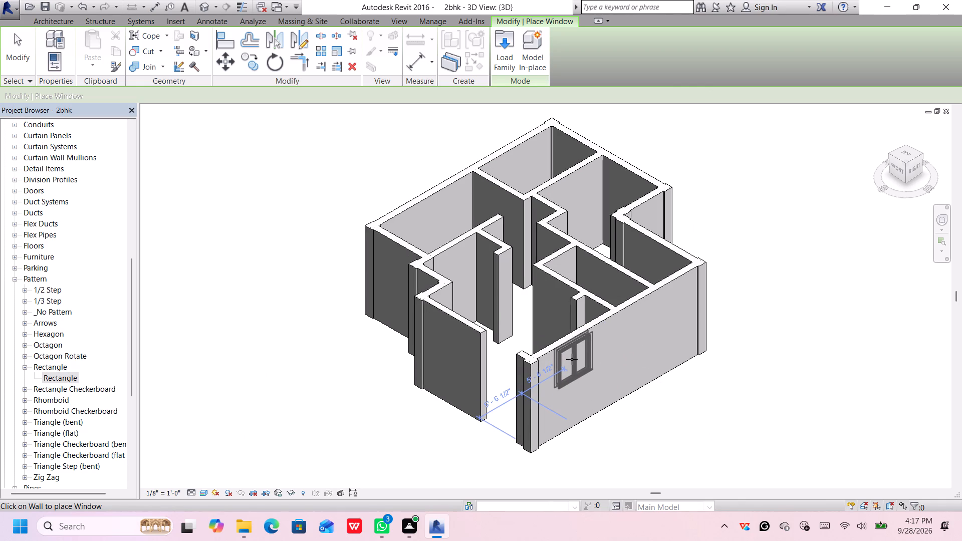
pyautogui.click(572, 359)
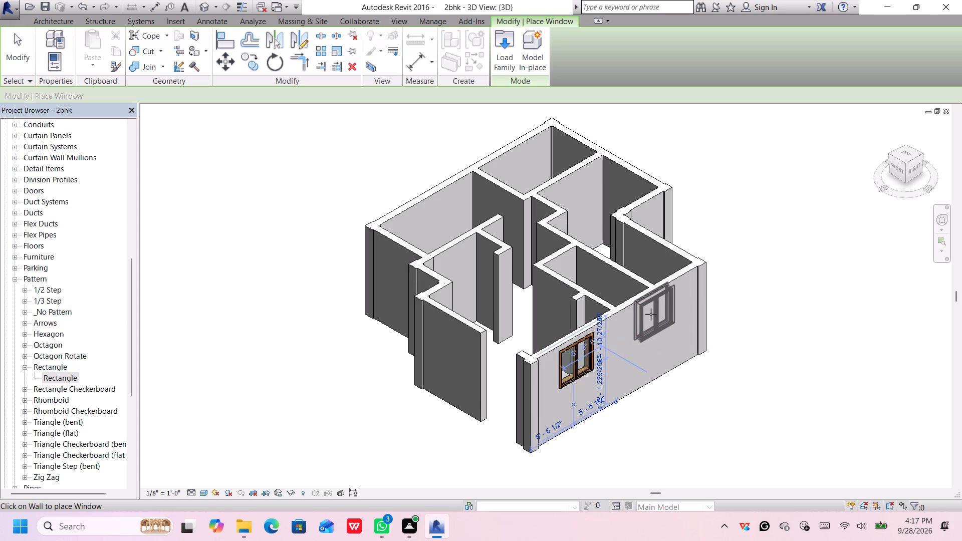
pyautogui.click(449, 337)
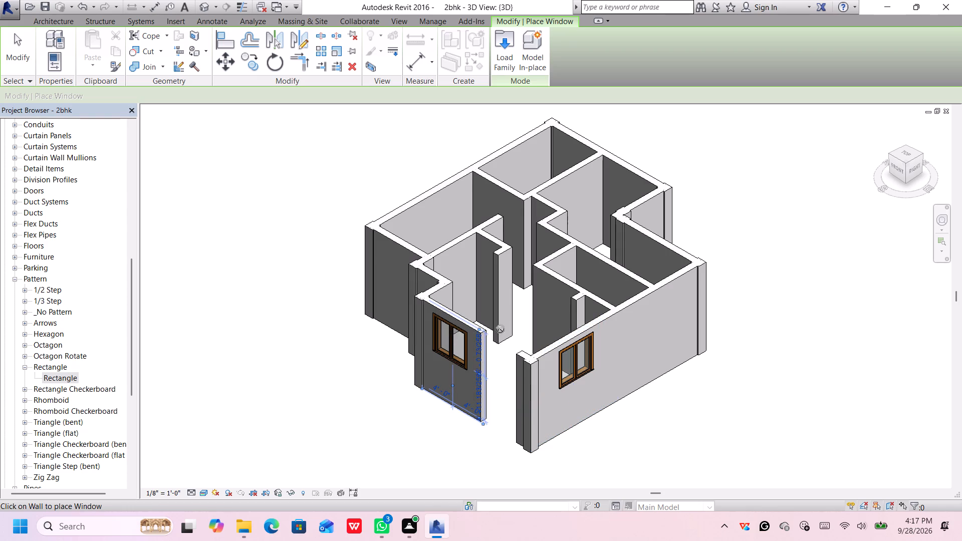
# Place double casement windows in the house's left exterior wall, one in each of its two rooms.
pyautogui.scroll(-3, 504, 327)
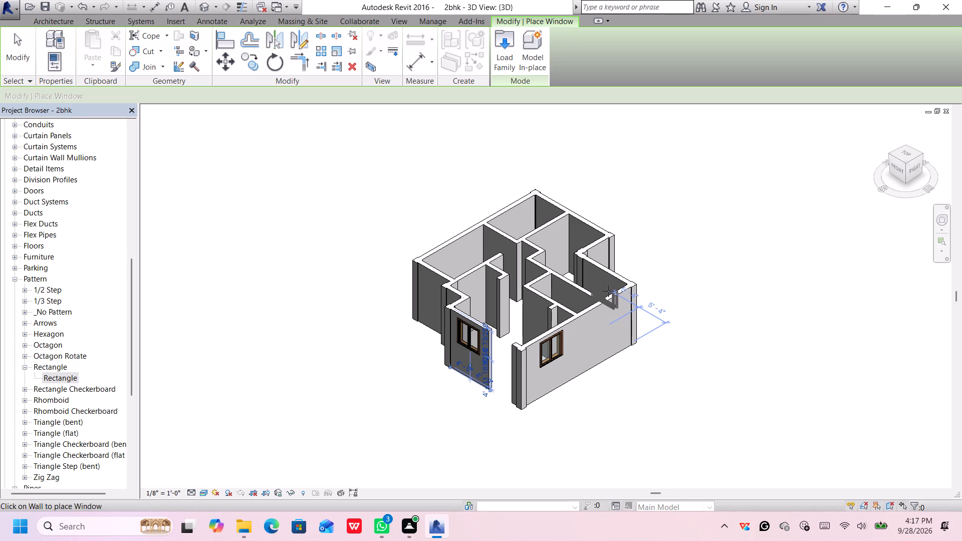
pyautogui.click(457, 255)
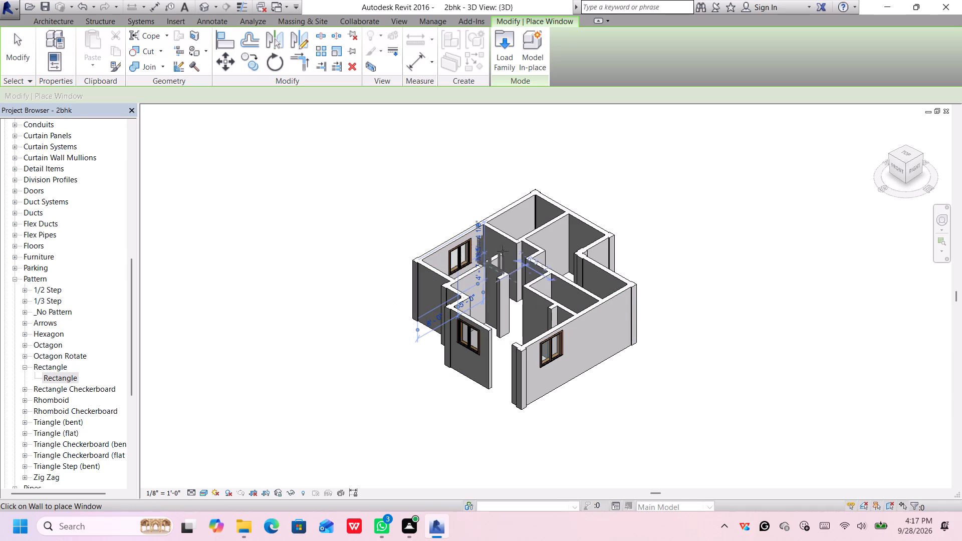
pyautogui.click(516, 219)
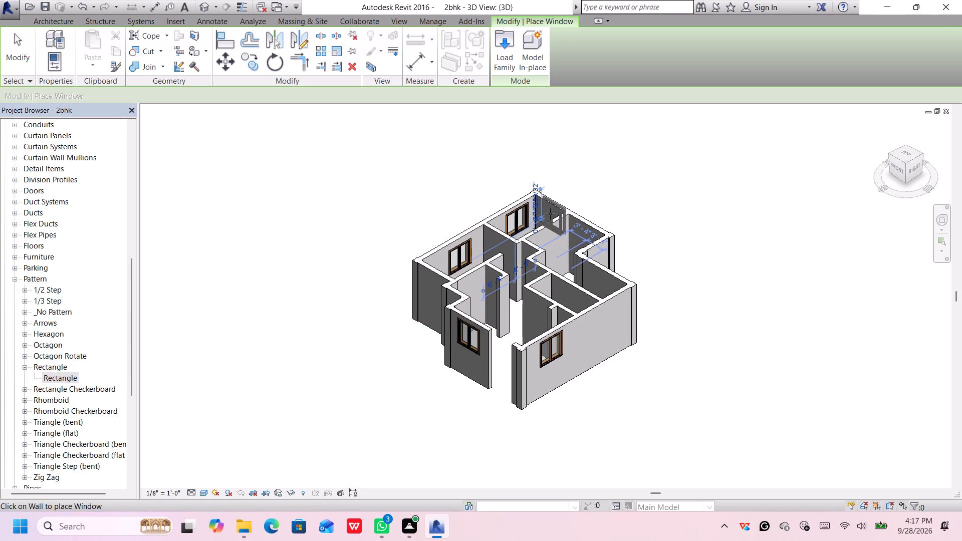
# Place double casement windows in the back exterior wall, one in the corner room and one in the adjoining room.
pyautogui.click(553, 214)
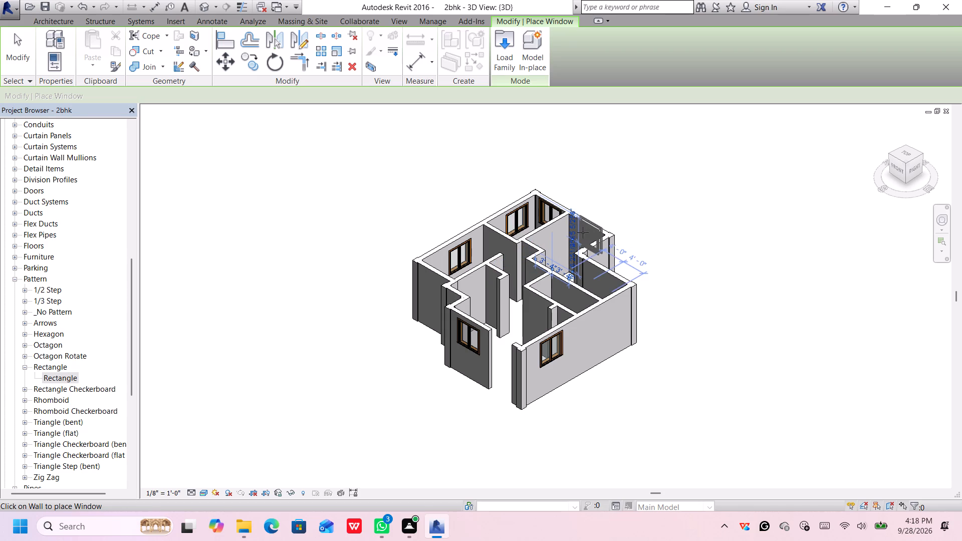
pyautogui.scroll(13, 580, 231)
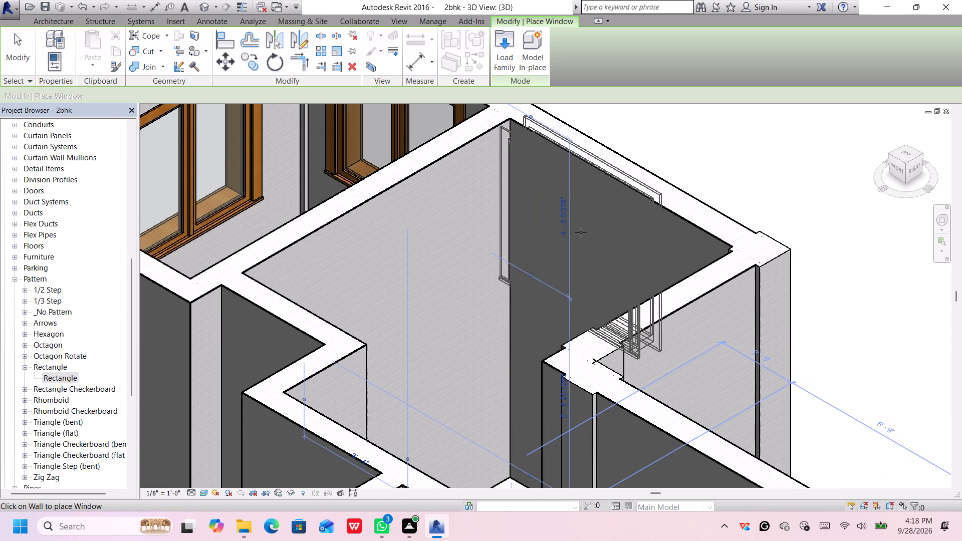
pyautogui.click(581, 232)
pyautogui.scroll(-4, 589, 276)
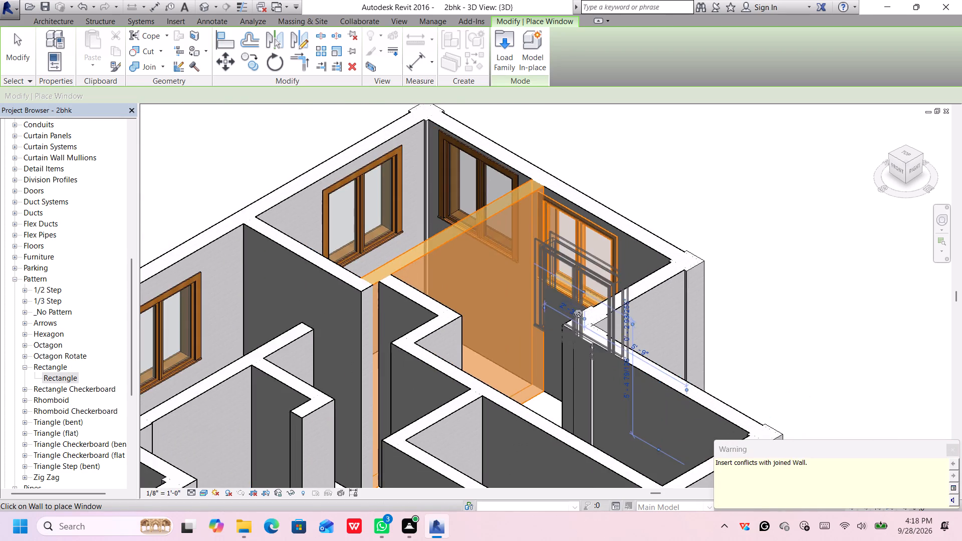
pyautogui.scroll(-4, 578, 315)
pyautogui.moveTo(586, 357); pyautogui.dragTo(556, 247, button='middle')
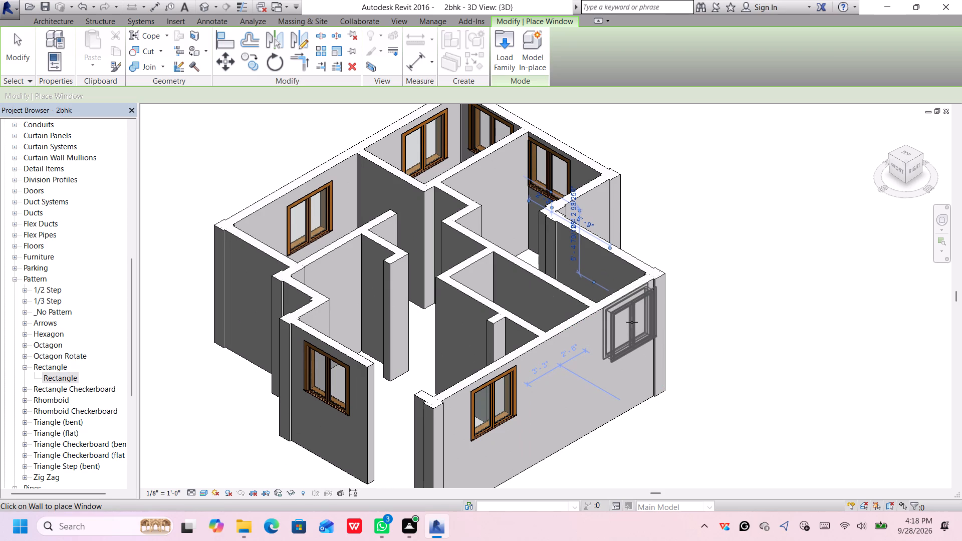
# Place a double casement window in the right exterior wall, near its back corner column.
pyautogui.click(631, 321)
pyautogui.scroll(-1, 524, 362)
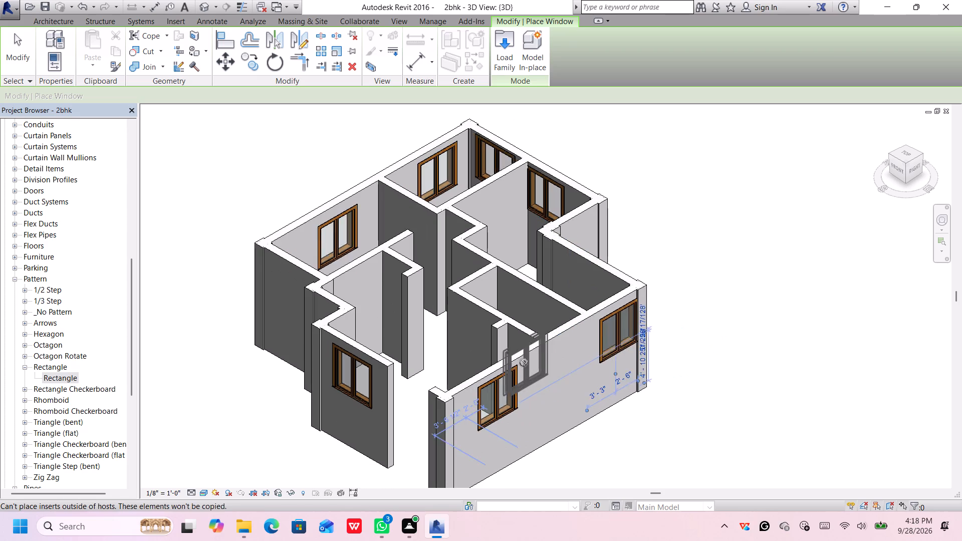
pyautogui.scroll(-2, 524, 363)
pyautogui.moveTo(524, 361); pyautogui.dragTo(595, 286, button='middle')
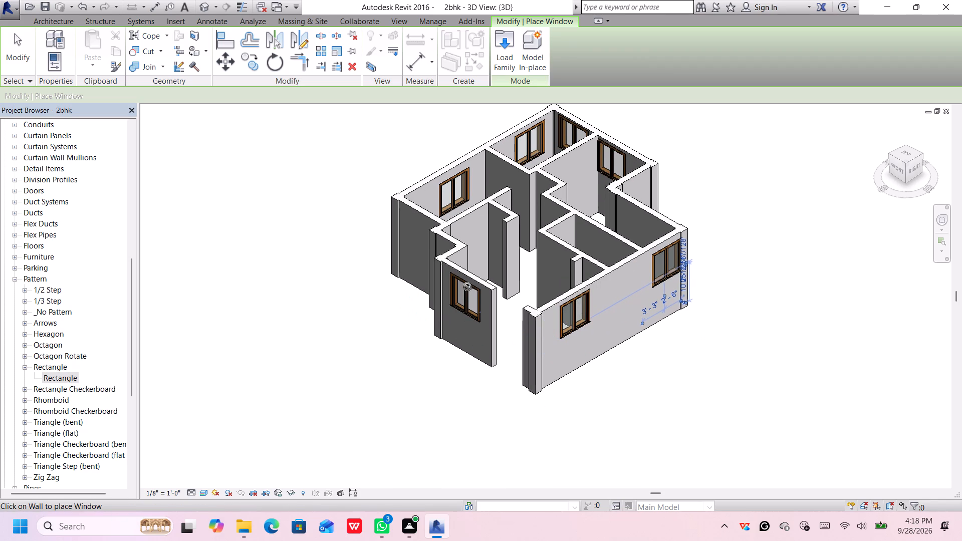
pyautogui.press('Escape')
pyautogui.press('Escape')
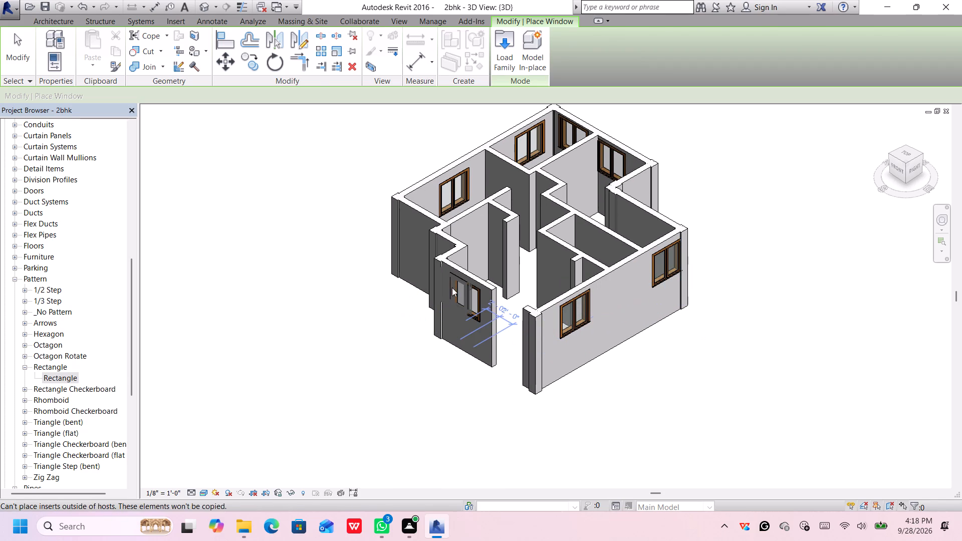
# Raise the double casement window in the front wall beside the entrance gap until its head sits just below the wall top.
pyautogui.scroll(1, 489, 277)
pyautogui.scroll(3, 449, 301)
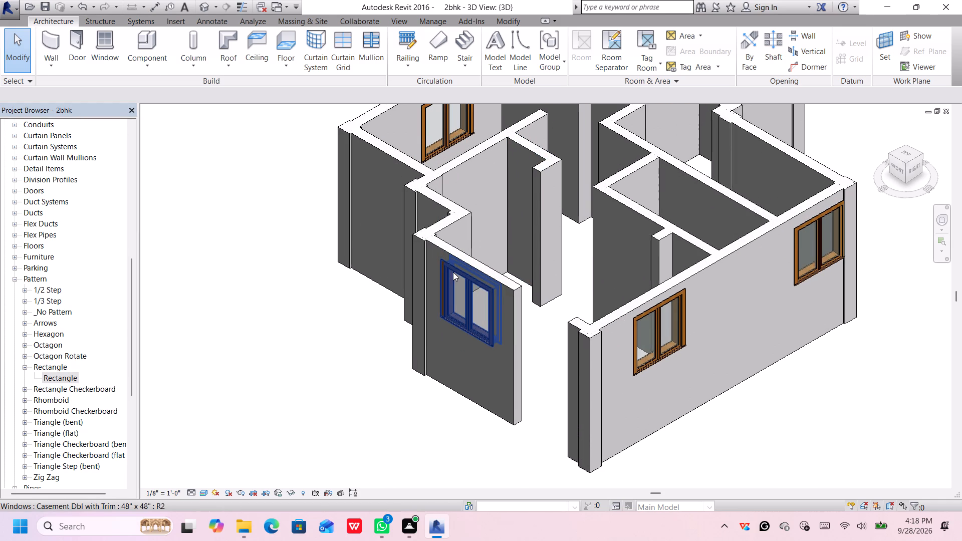
pyautogui.click(453, 270)
pyautogui.scroll(5, 453, 272)
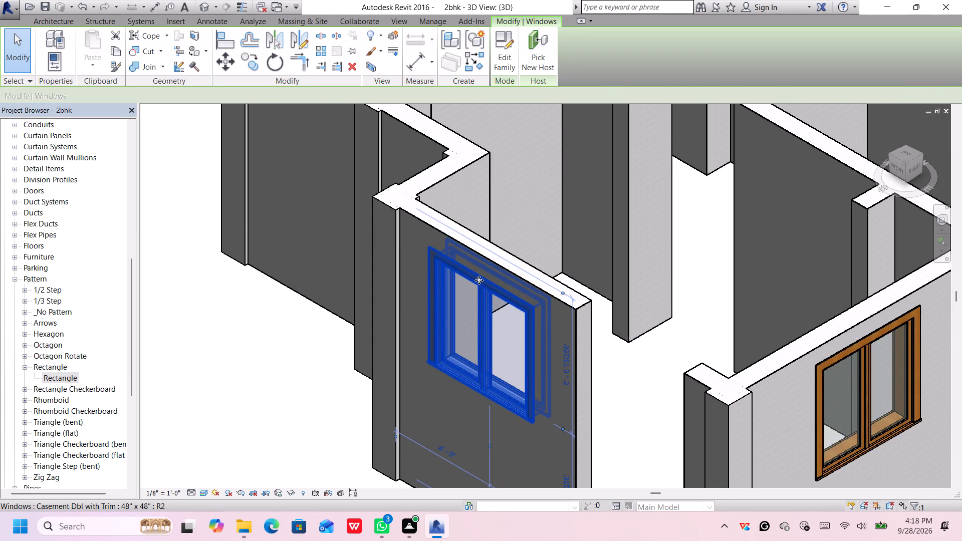
pyautogui.scroll(-3, 479, 281)
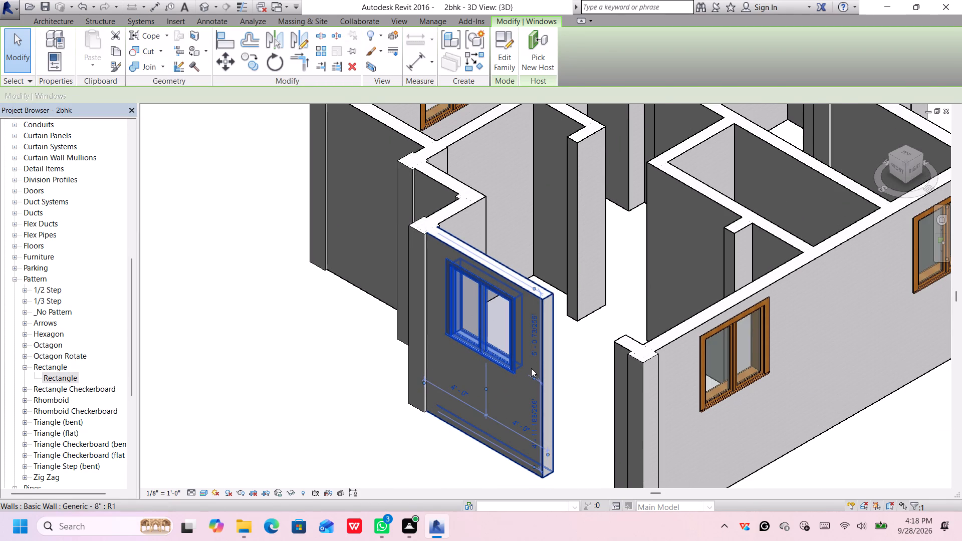
pyautogui.press('Up')
pyautogui.press('Up')
pyautogui.press('Up')
pyautogui.press('Up')
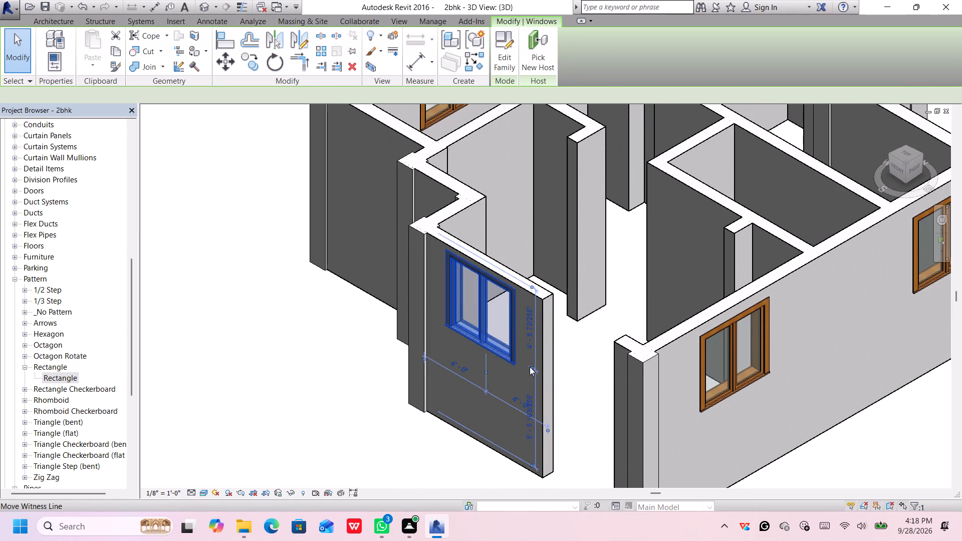
pyautogui.press('Up')
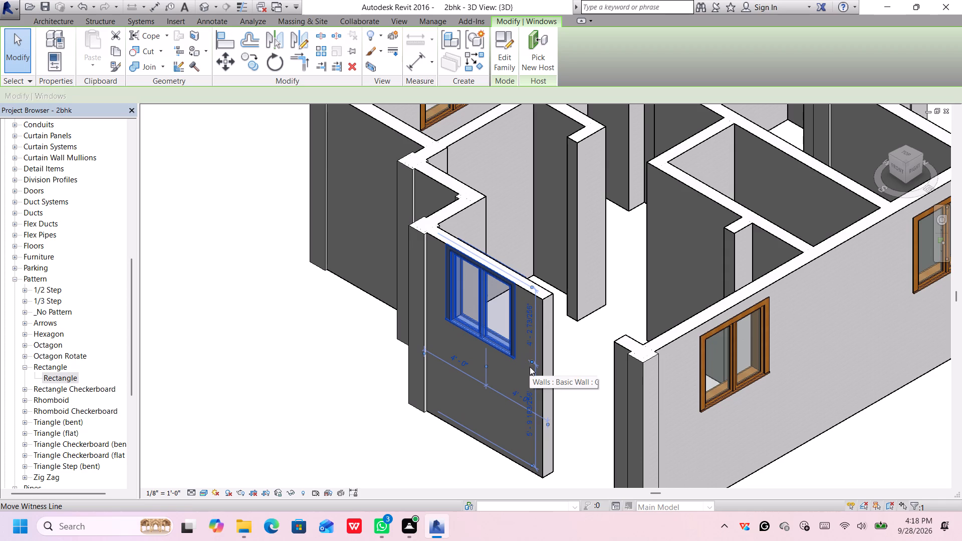
pyautogui.press('Up')
pyautogui.press('Up')
pyautogui.press('Up')
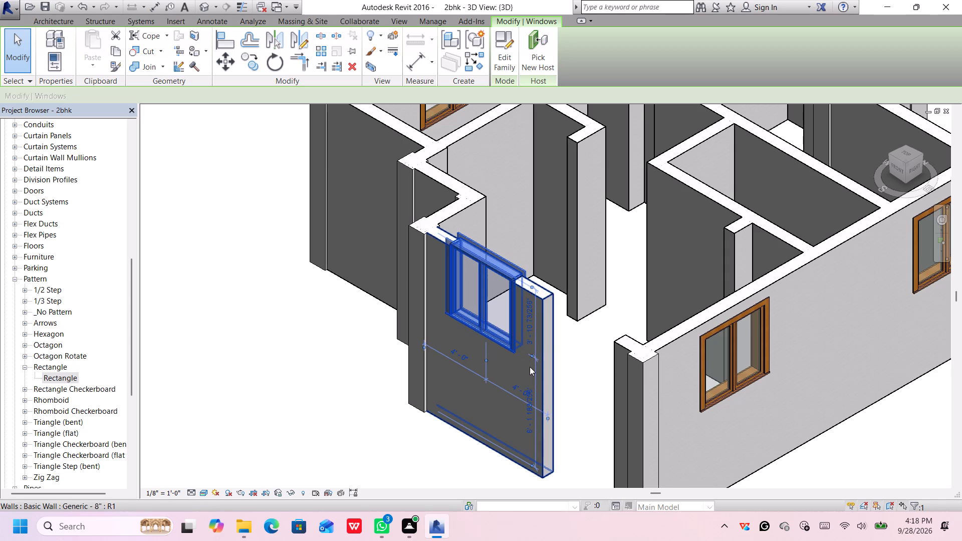
pyautogui.press('Up')
pyautogui.press('Down')
pyautogui.press('Down')
pyautogui.press('Down')
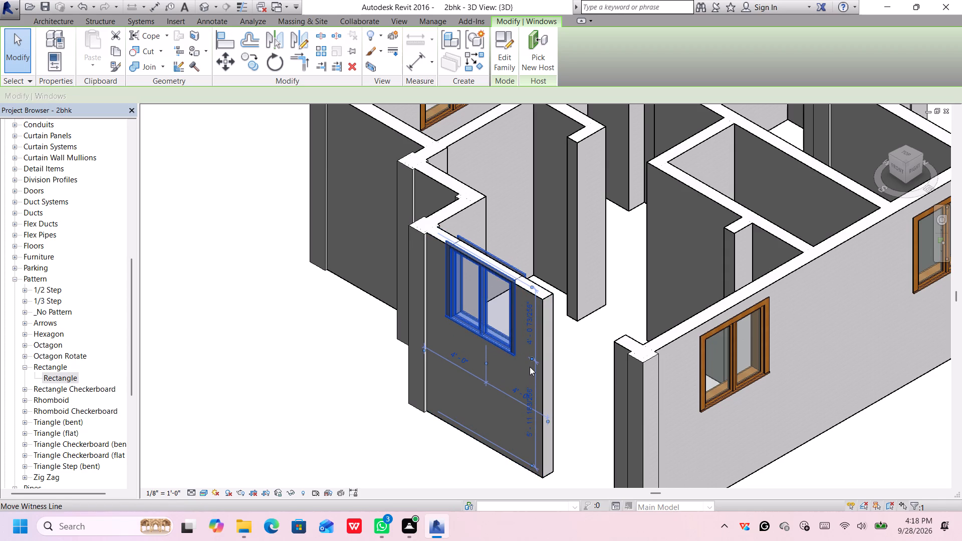
pyautogui.press('Down')
pyautogui.press('Up')
pyautogui.press('Down')
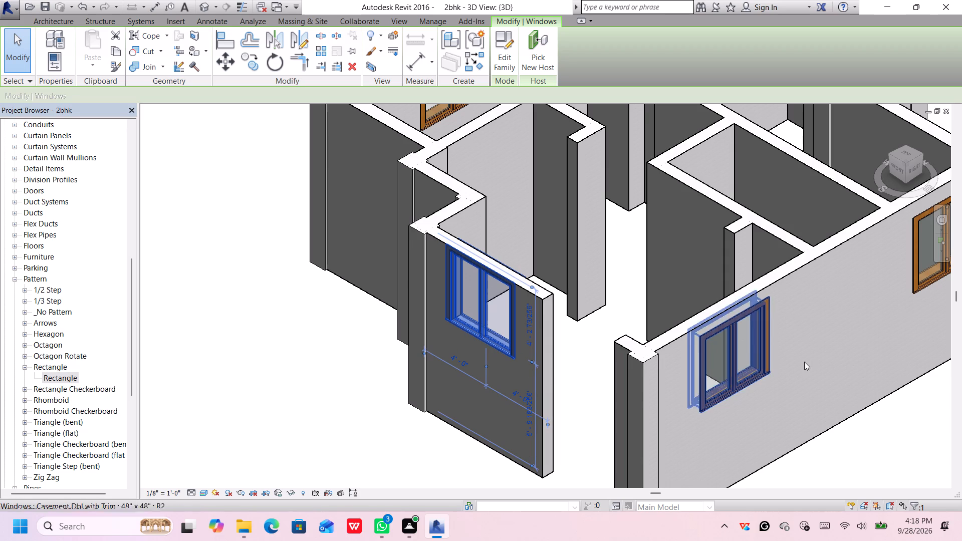
# Raise the double casement window in the right side wall near the entrance until its head reaches almost the wall top.
pyautogui.click(727, 325)
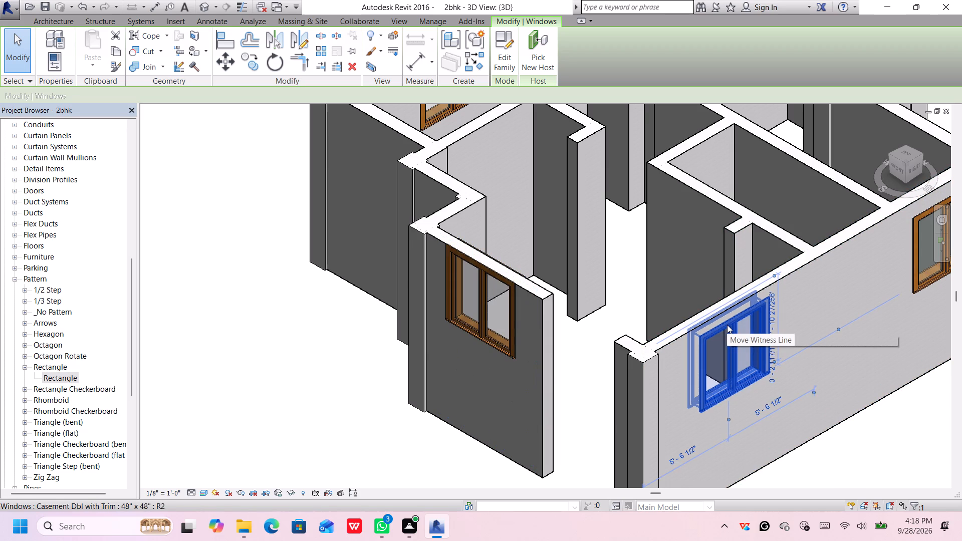
pyautogui.press('Up')
pyautogui.press('Up')
pyautogui.press('Up')
pyautogui.press('Up')
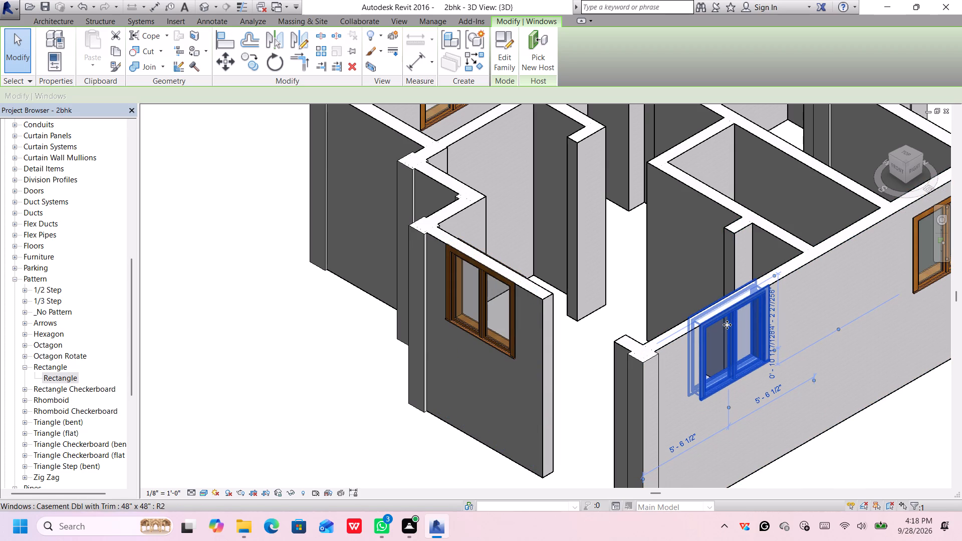
pyautogui.press('Down')
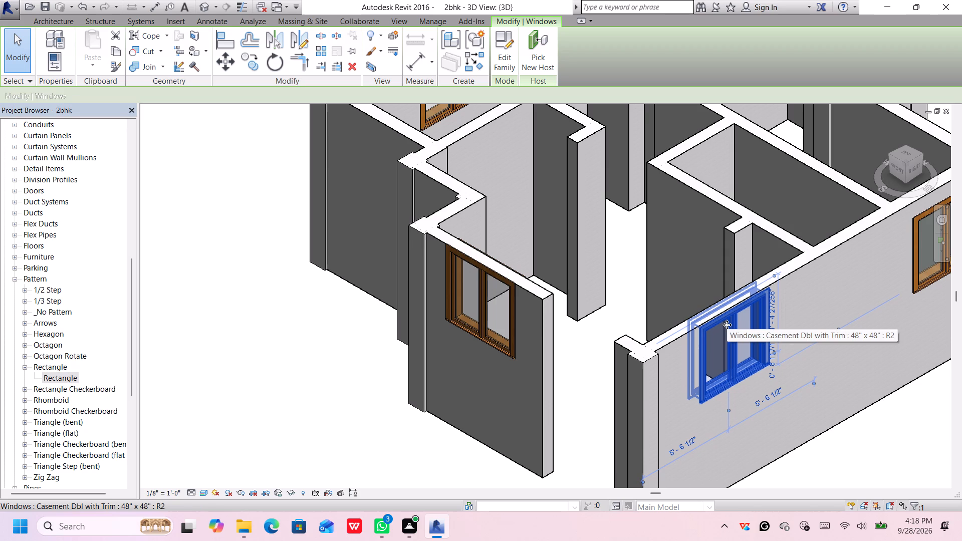
pyautogui.click(652, 300)
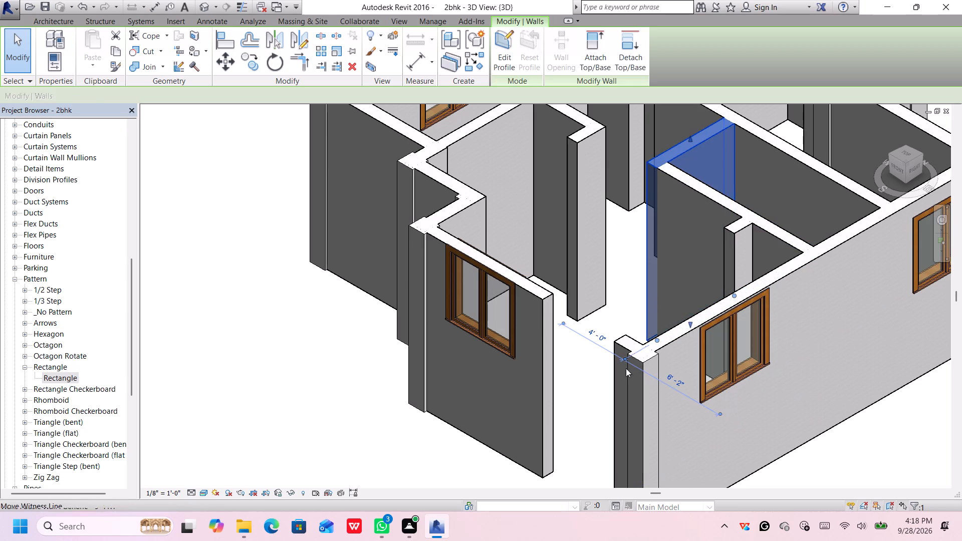
pyautogui.click(742, 371)
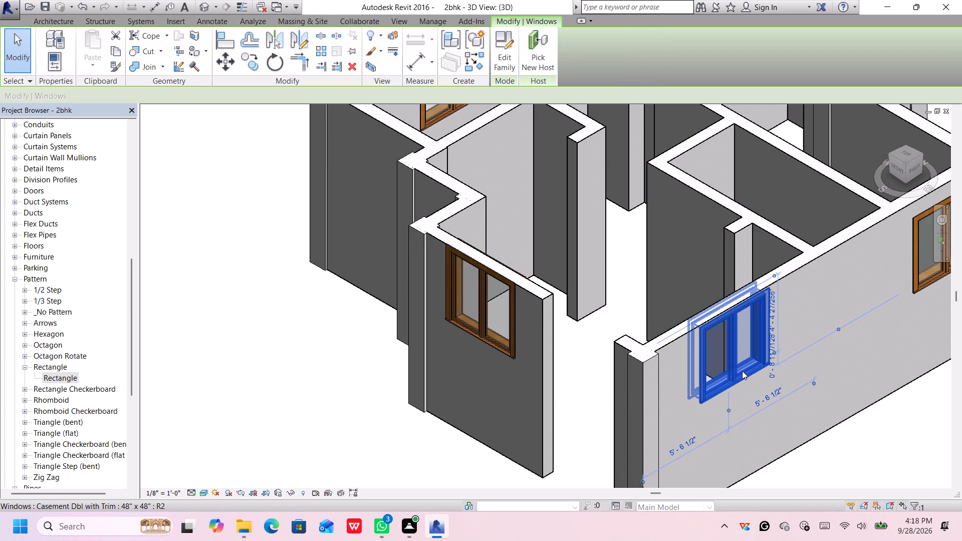
pyautogui.press('Up')
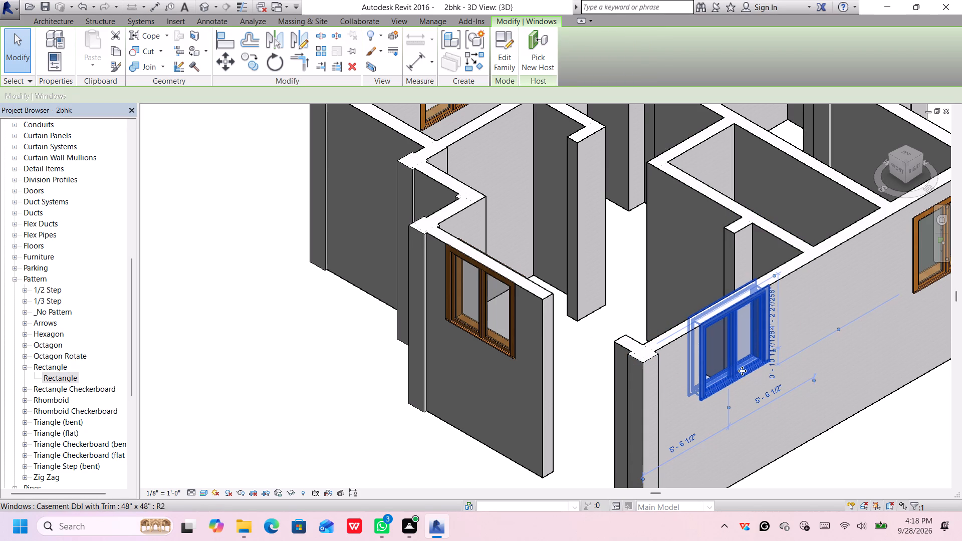
pyautogui.click(580, 412)
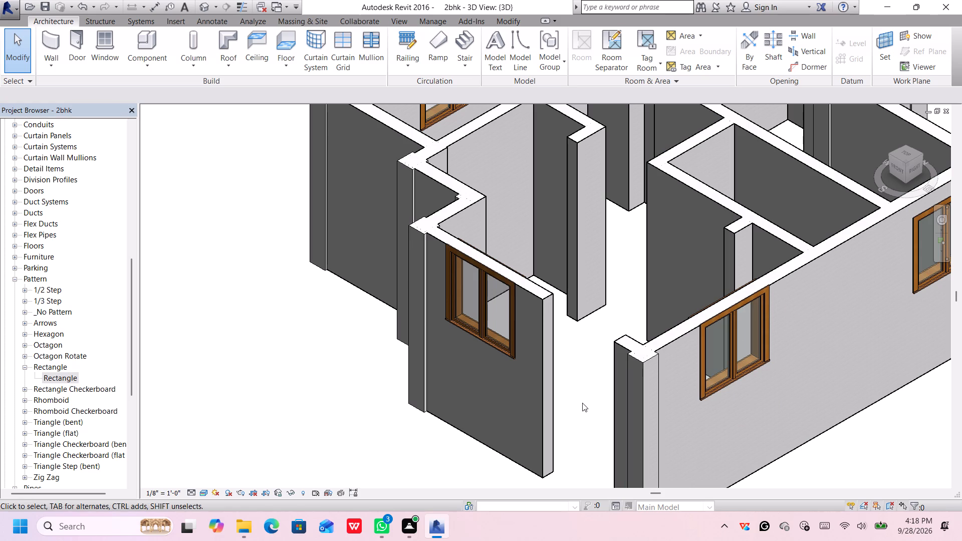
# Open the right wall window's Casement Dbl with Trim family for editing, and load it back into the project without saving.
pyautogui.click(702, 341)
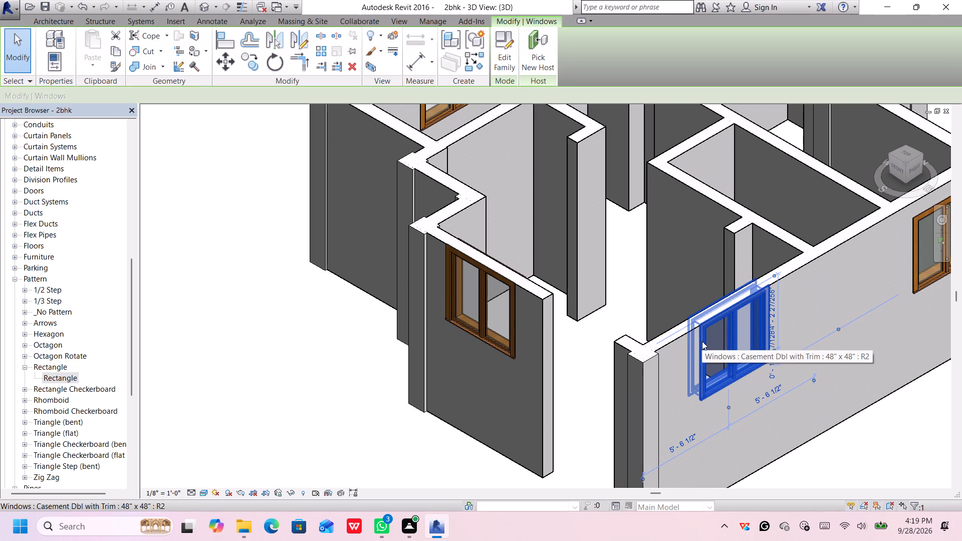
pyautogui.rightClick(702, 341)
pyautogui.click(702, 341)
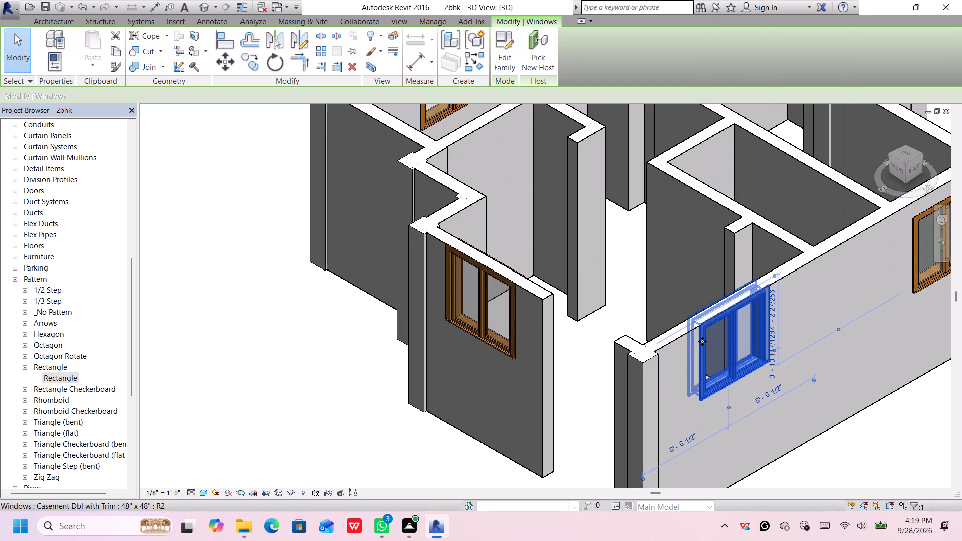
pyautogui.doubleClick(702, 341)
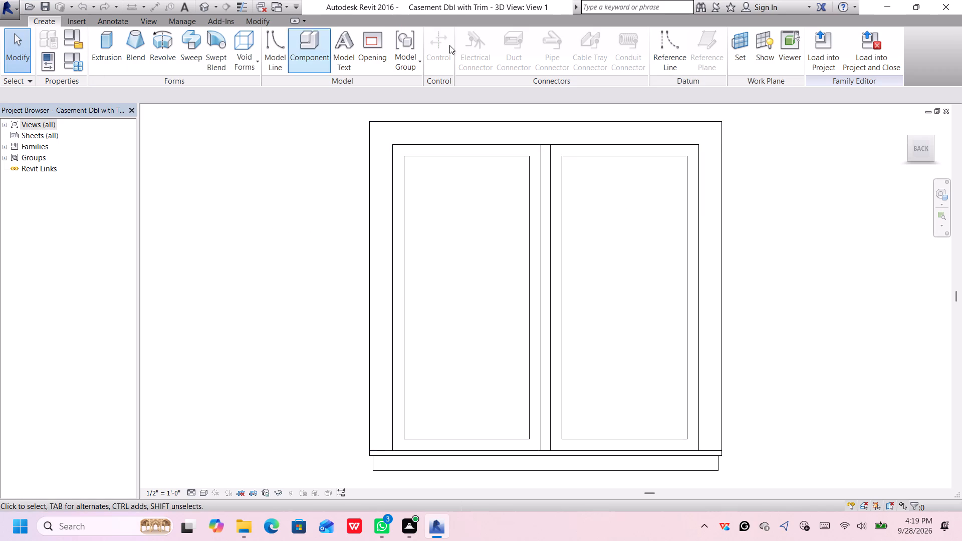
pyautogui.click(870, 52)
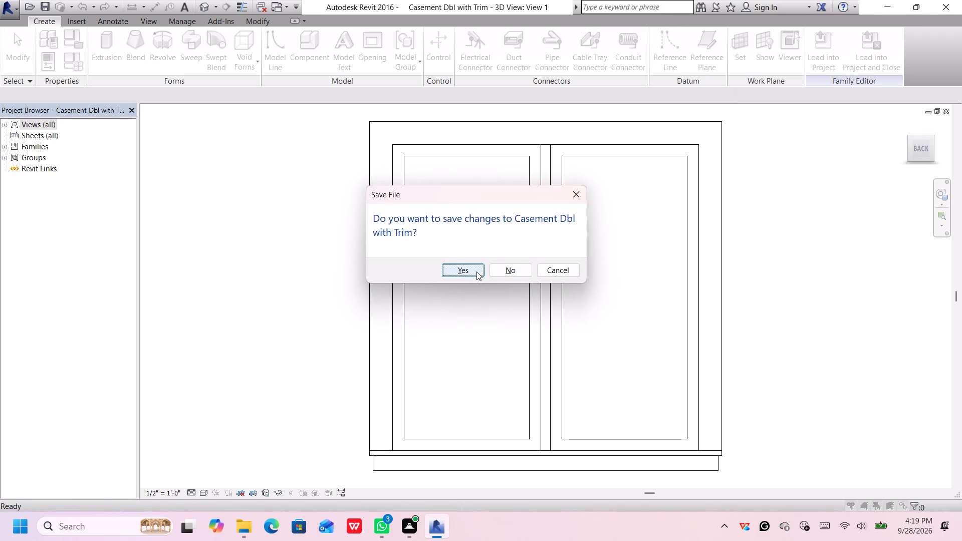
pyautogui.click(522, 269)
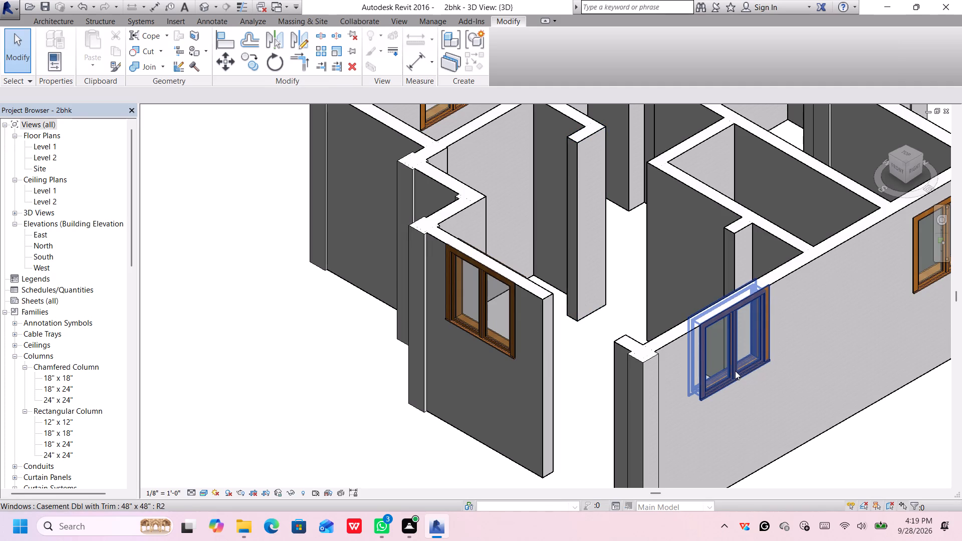
# Open the Casement Dbl with Trim family from the right wall window near the entrance and inspect one sash frame's properties and visibility settings.
pyautogui.click(735, 372)
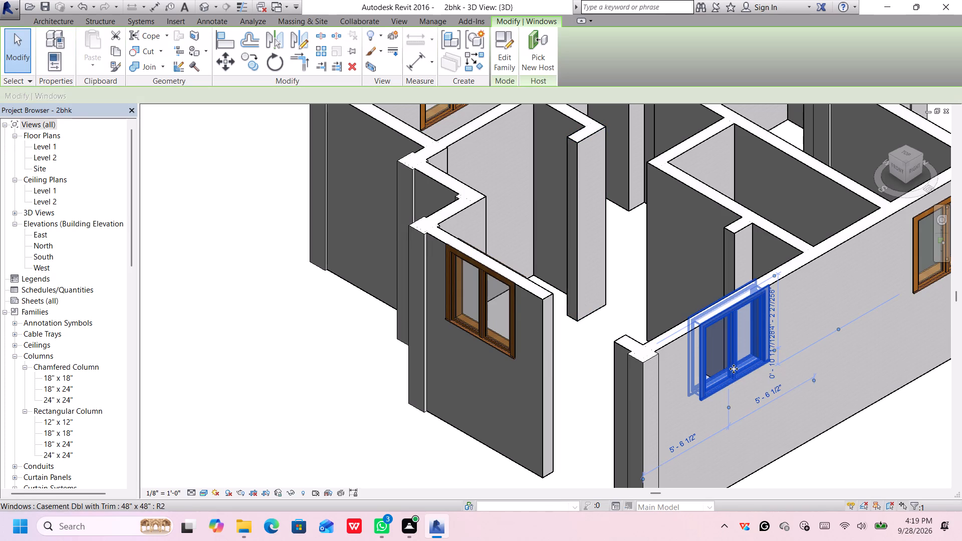
pyautogui.rightClick(734, 368)
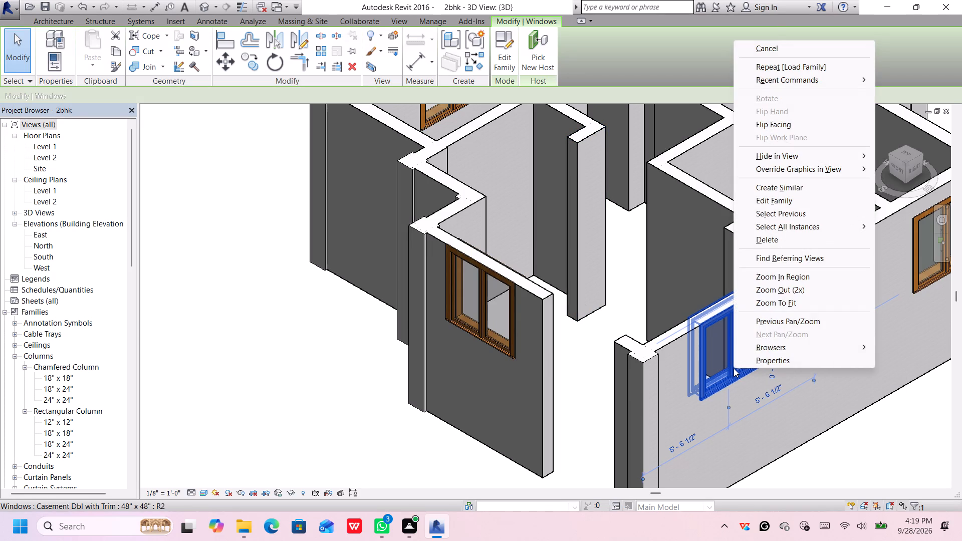
pyautogui.click(734, 368)
pyautogui.doubleClick(734, 368)
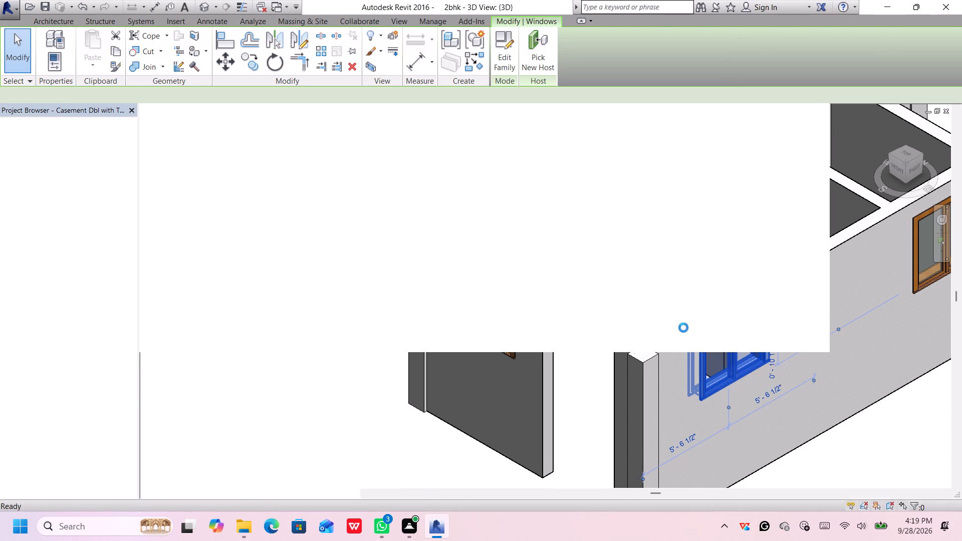
pyautogui.click(532, 155)
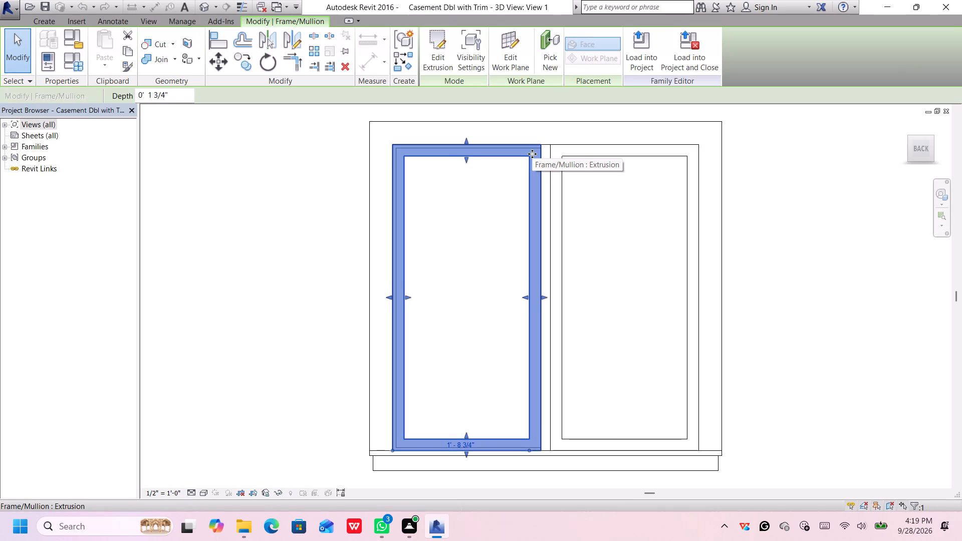
pyautogui.rightClick(506, 151)
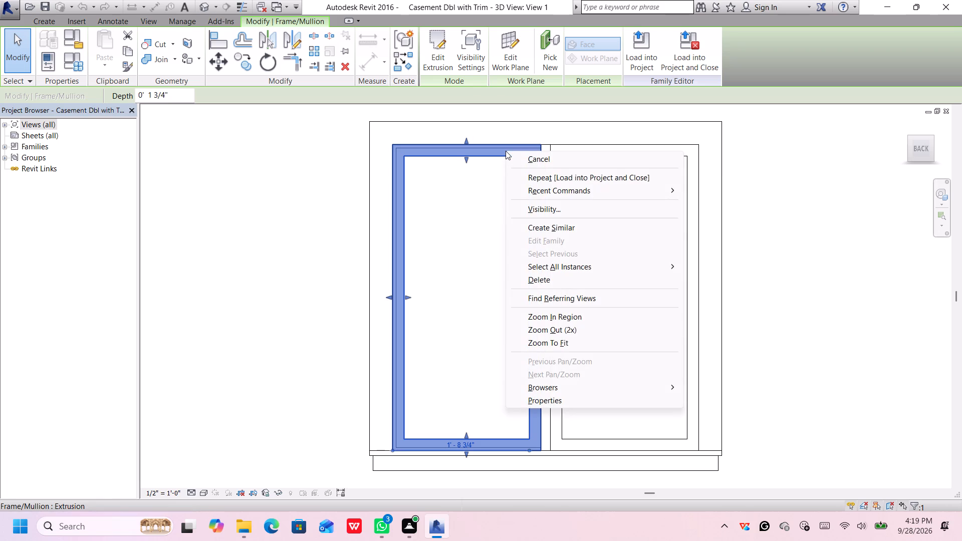
pyautogui.click(562, 402)
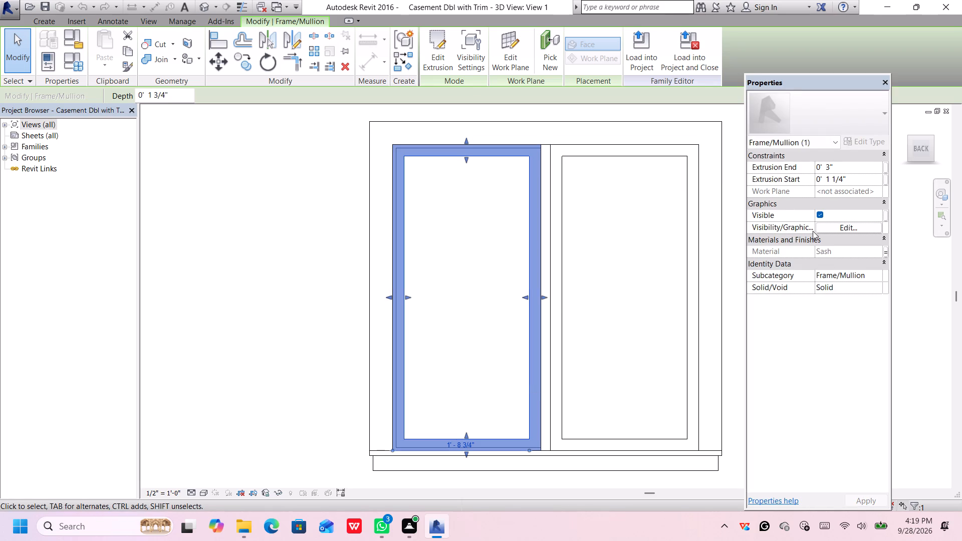
pyautogui.click(843, 223)
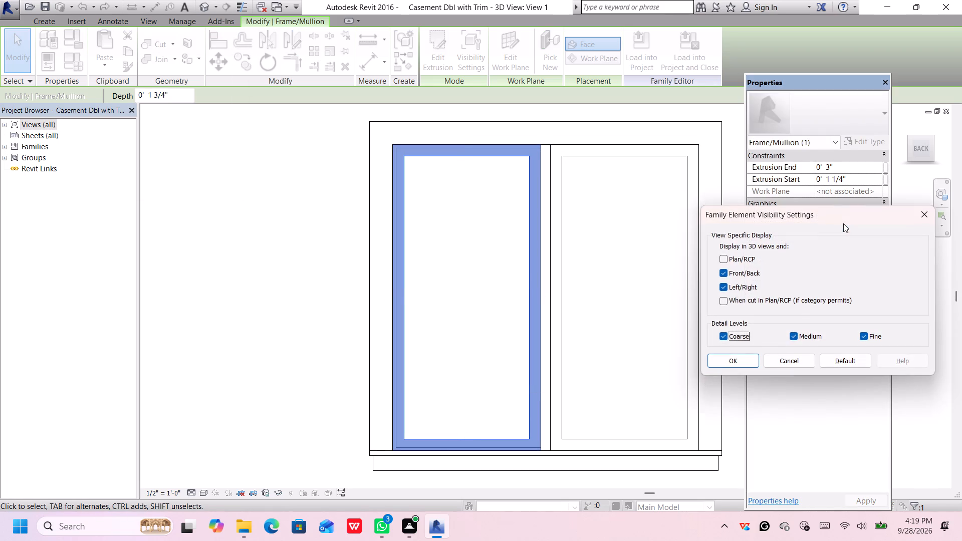
pyautogui.click(739, 360)
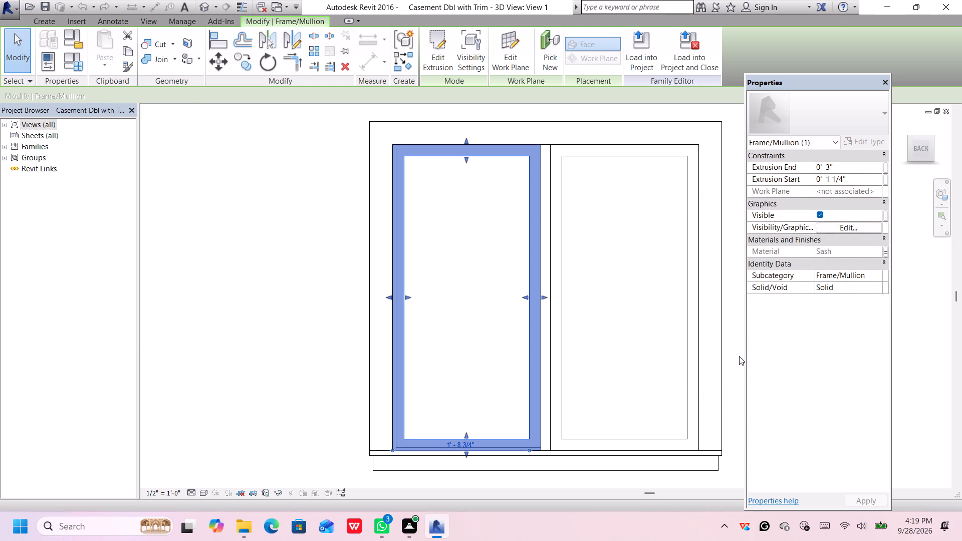
pyautogui.scroll(-3, 698, 203)
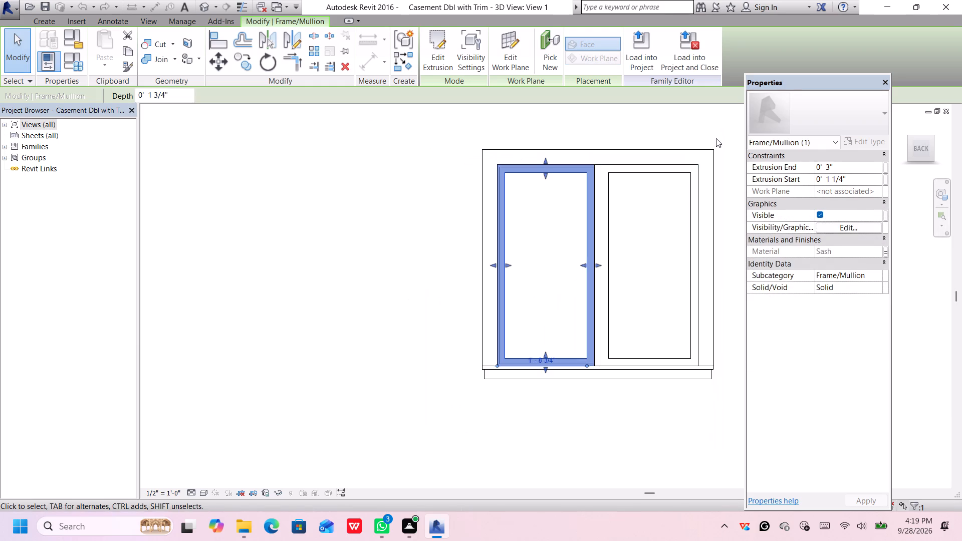
pyautogui.click(716, 138)
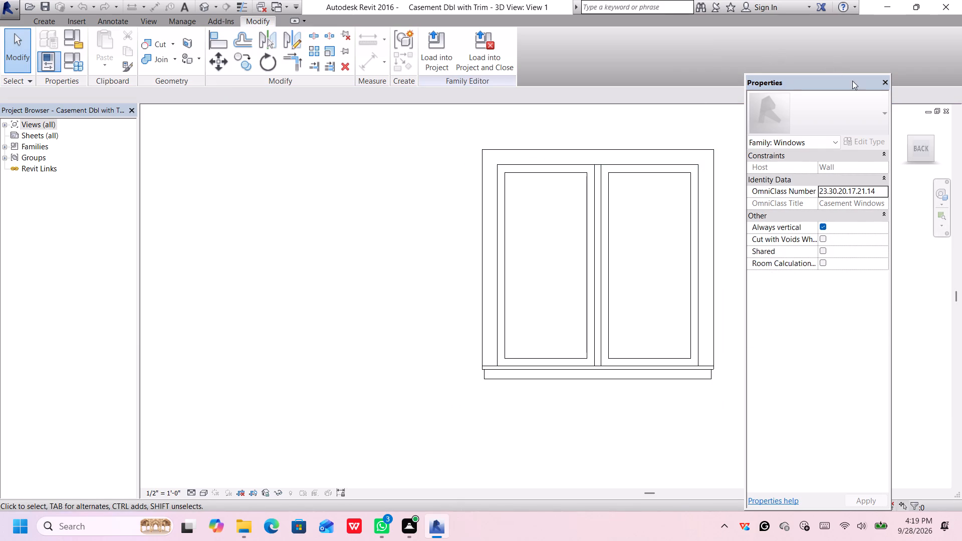
pyautogui.click(883, 81)
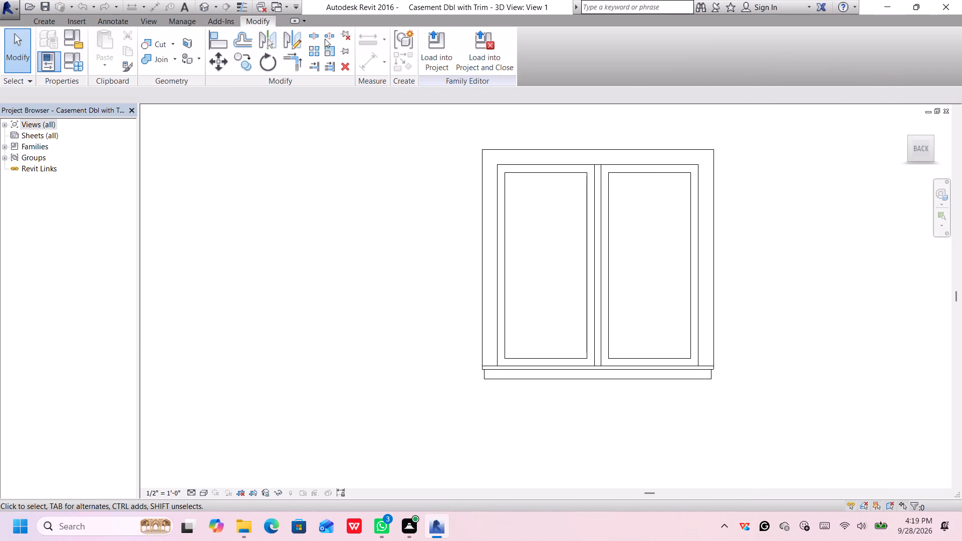
# Load the Casement Dbl with Trim family into the project and close it, saving over the existing family file.
pyautogui.click(493, 53)
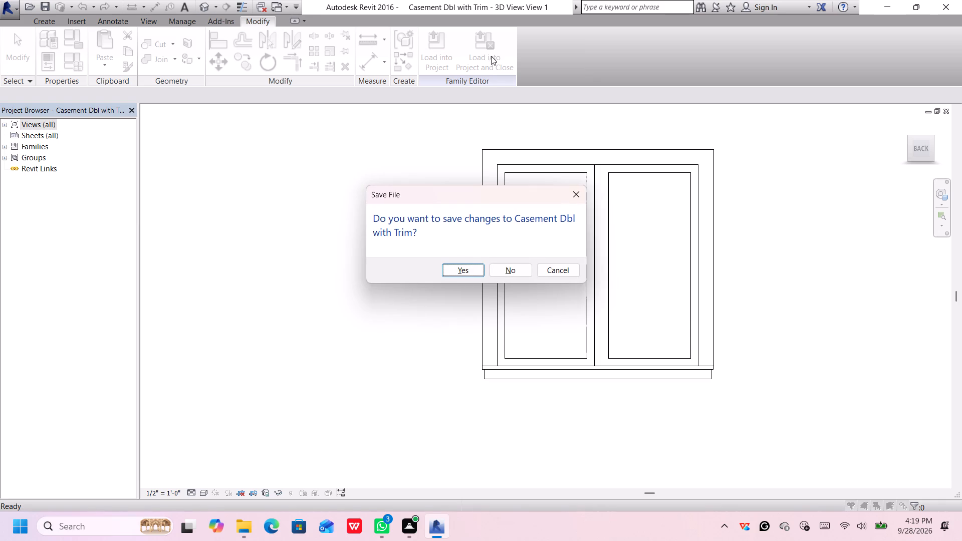
pyautogui.click(467, 266)
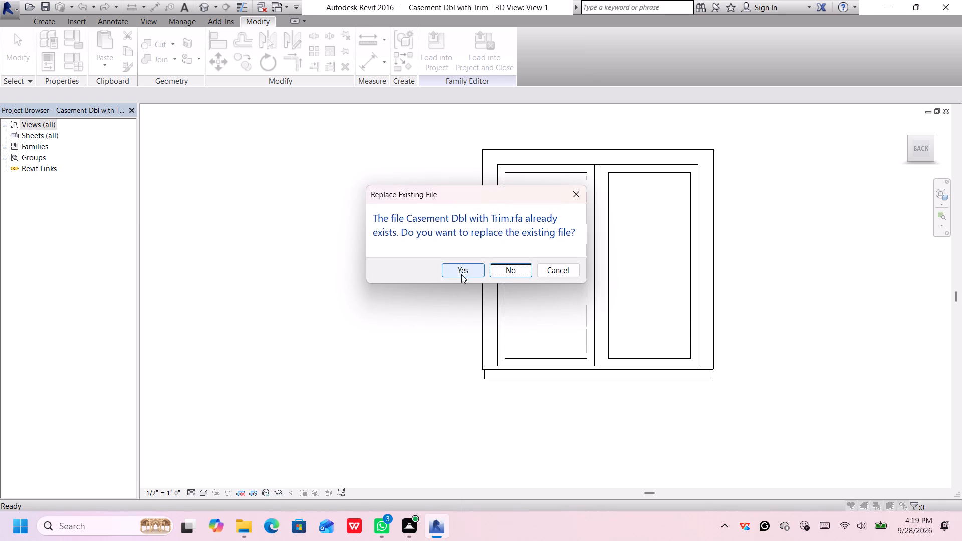
pyautogui.click(461, 274)
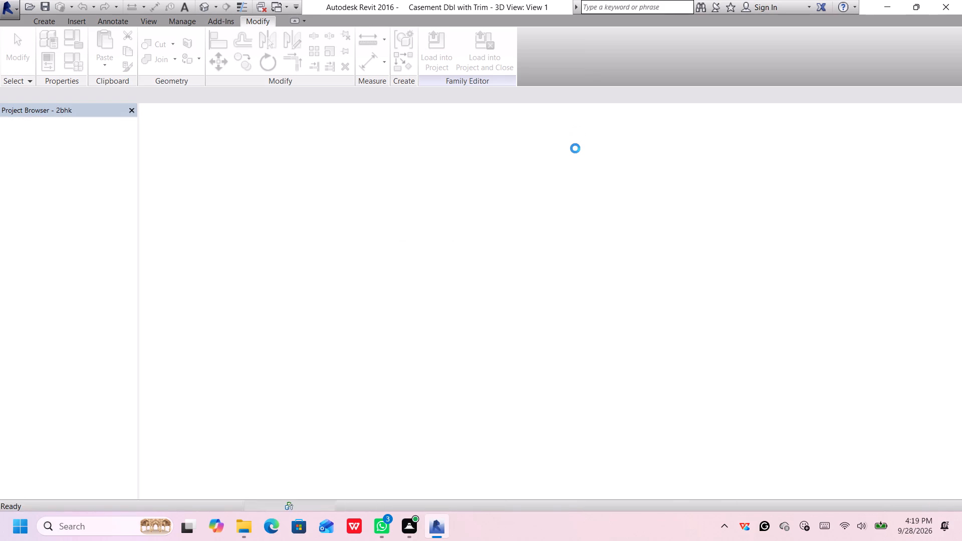
# Raise the double casement window beside the right wall's back corner column by about 10 inches.
pyautogui.scroll(-2, 701, 253)
pyautogui.moveTo(701, 250); pyautogui.dragTo(598, 283, button='middle')
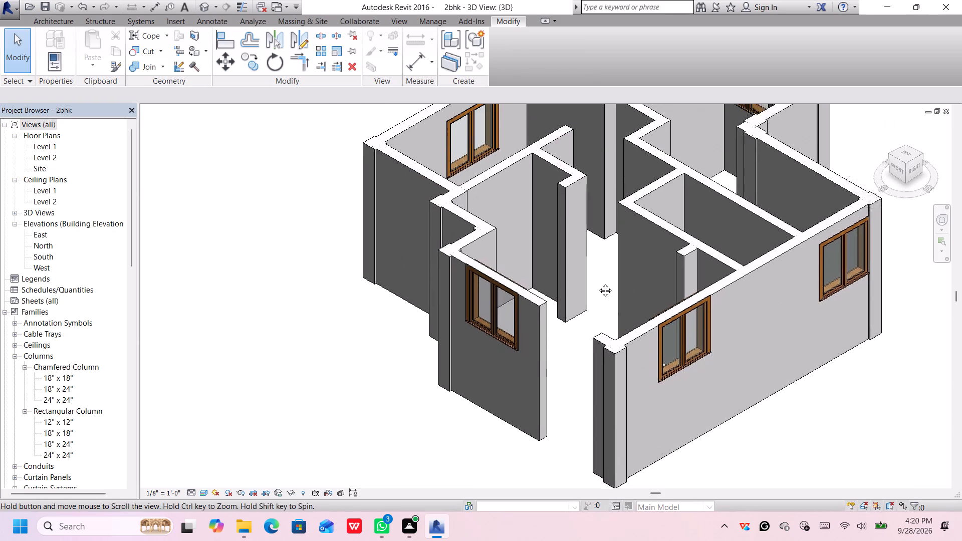
pyautogui.moveTo(598, 283); pyautogui.dragTo(371, 297, button='middle')
pyautogui.scroll(1, 546, 291)
pyautogui.click(550, 265)
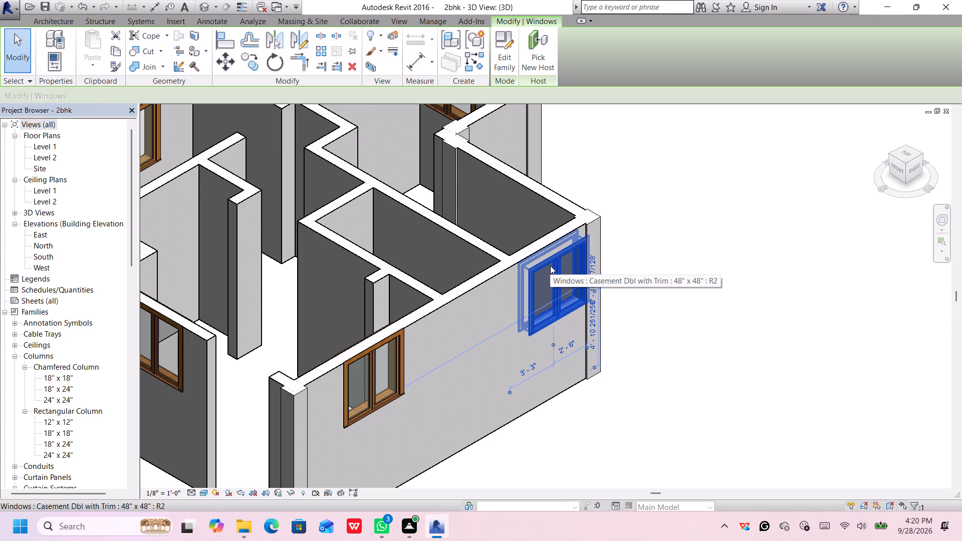
pyautogui.press('Up')
pyautogui.press('Up')
pyautogui.press('Up')
pyautogui.press('Up')
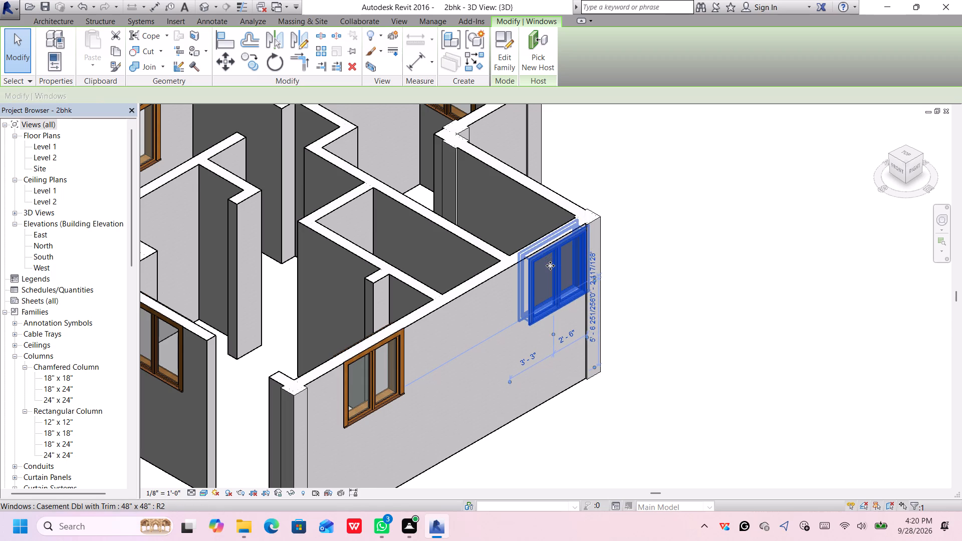
pyautogui.press('Up')
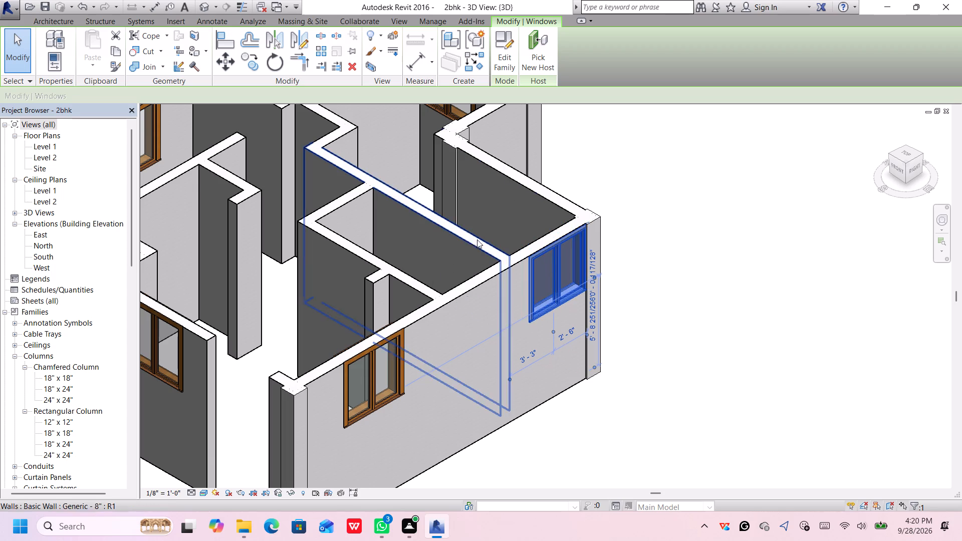
# Shift the back wall's right-hand double casement window about 13 inches along the wall towards the corner column.
pyautogui.moveTo(515, 190); pyautogui.dragTo(558, 310, button='middle')
pyautogui.scroll(4, 482, 161)
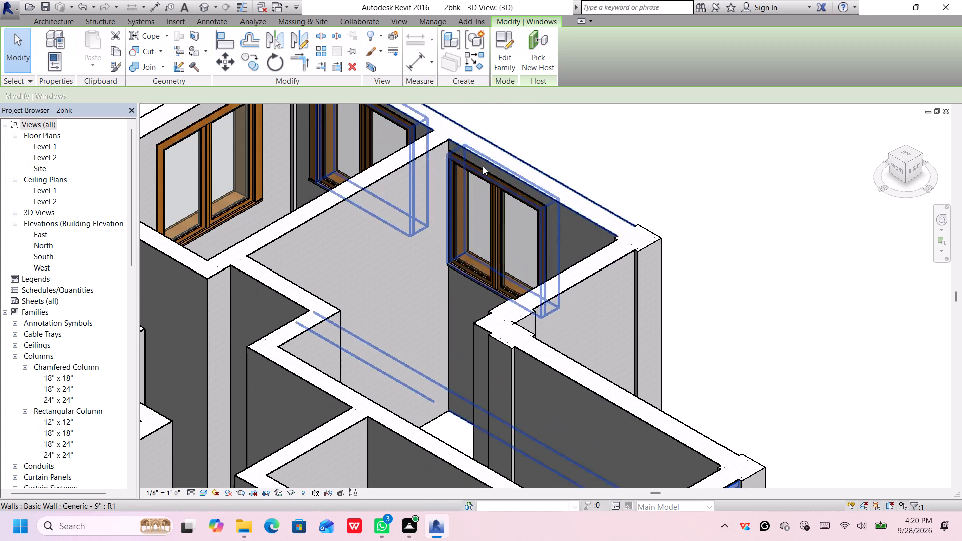
pyautogui.click(483, 173)
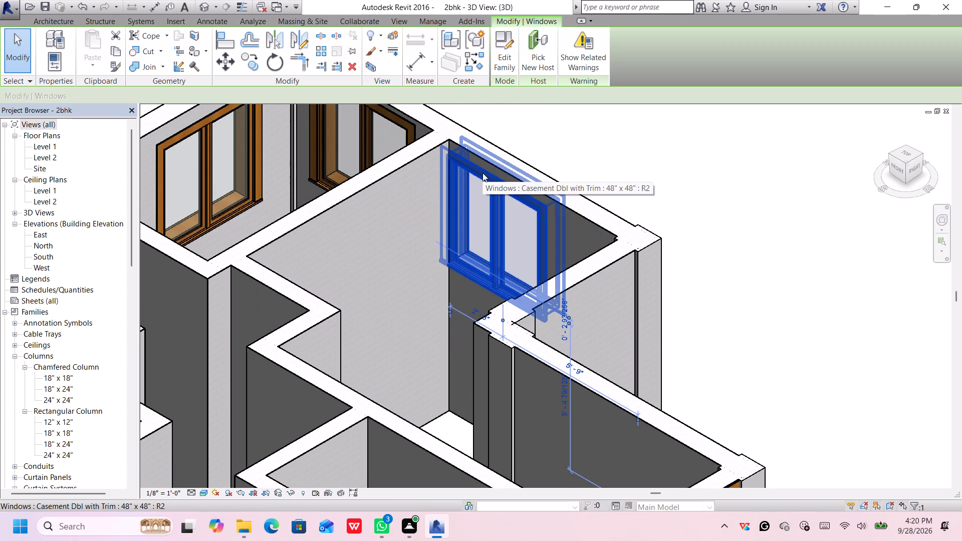
pyautogui.press('Right')
pyautogui.press('Right')
pyautogui.press('Right')
pyautogui.press('Right')
pyautogui.press('Right')
pyautogui.press('Right')
pyautogui.press('Right')
pyautogui.press('Right')
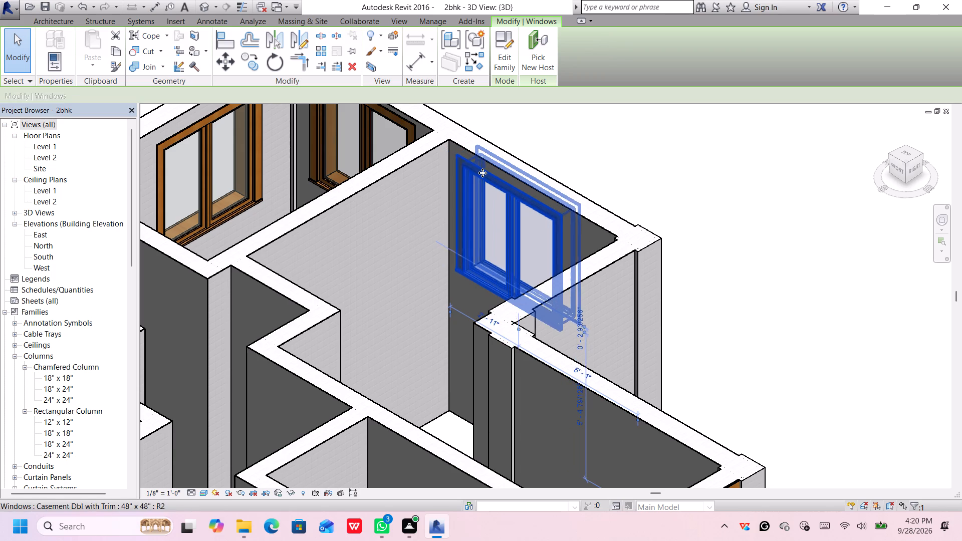
pyautogui.press('Right')
pyautogui.press('Right')
pyautogui.press('Right')
pyautogui.press('Right')
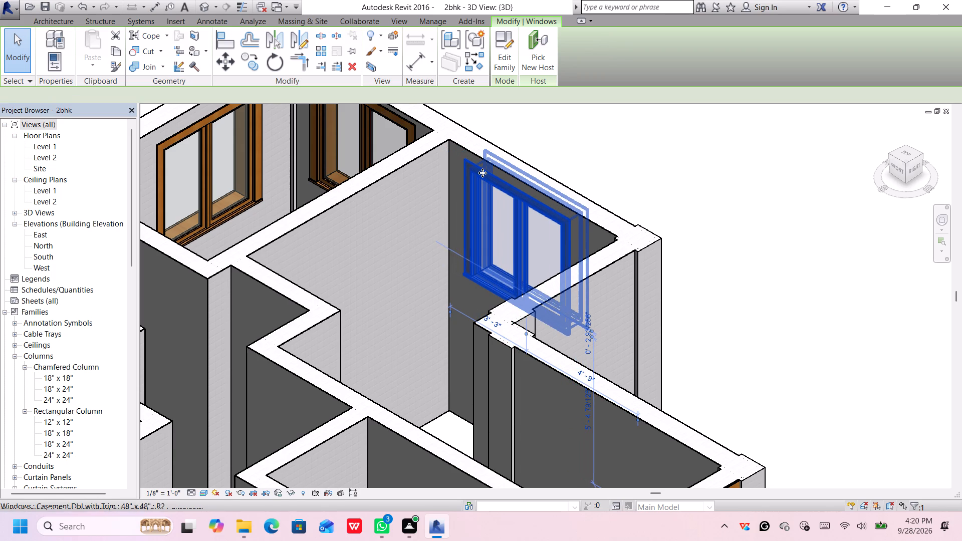
pyautogui.press('Right')
# Raise the same back wall window by about 5 inches, bringing its head close to the wall top.
pyautogui.press('Up')
pyautogui.press('Up')
pyautogui.press('Up')
pyautogui.press('Up')
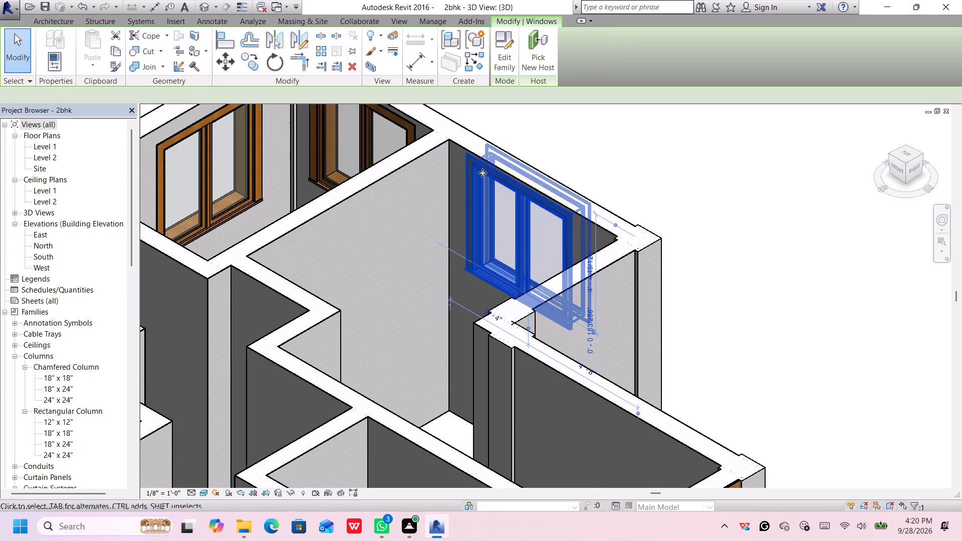
pyautogui.press('Up')
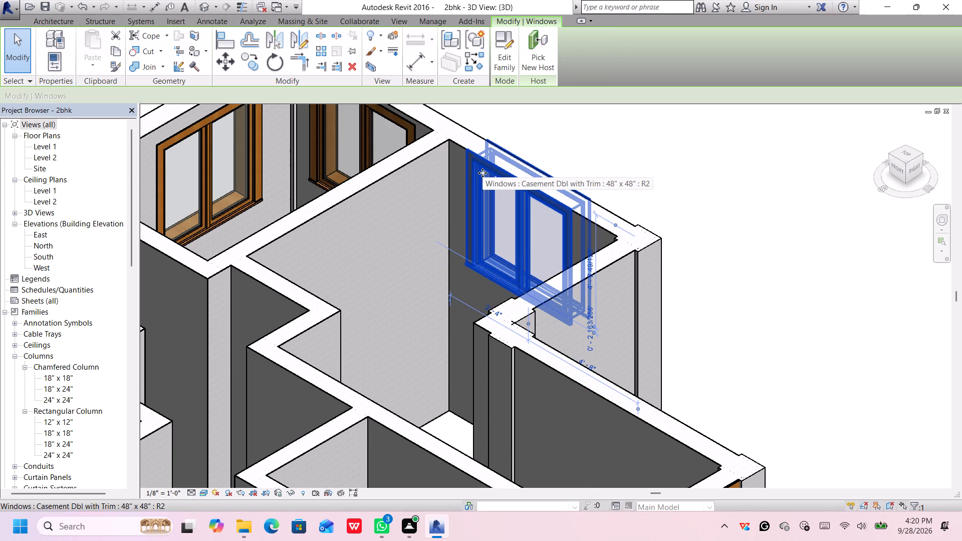
# Raise the left exterior wall's double casement window nearest the back corner by 8 inches.
pyautogui.scroll(-4, 523, 136)
pyautogui.moveTo(504, 146); pyautogui.dragTo(536, 143, button='middle')
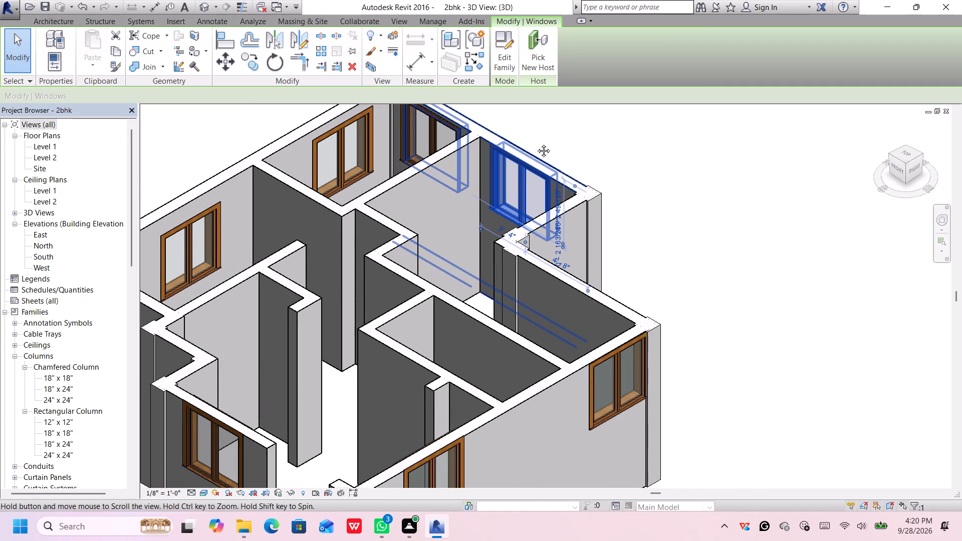
pyautogui.moveTo(536, 143); pyautogui.dragTo(599, 153, button='middle')
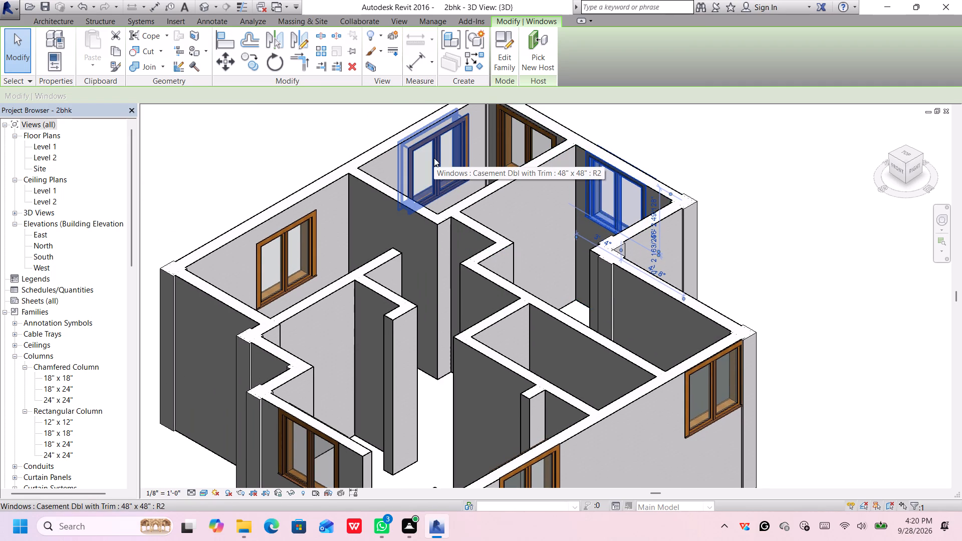
pyautogui.click(434, 158)
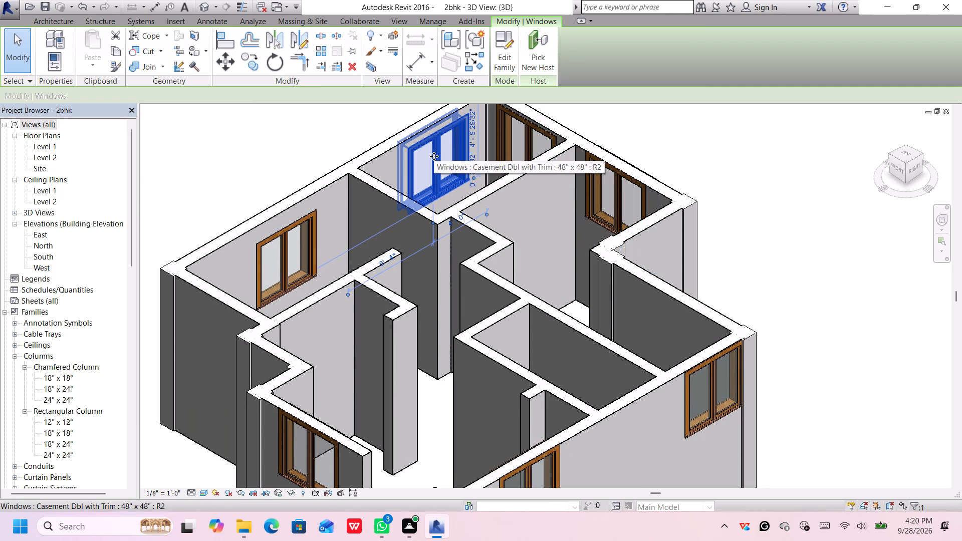
pyautogui.press('Up')
pyautogui.press('Up')
pyautogui.press('Up')
pyautogui.press('Up')
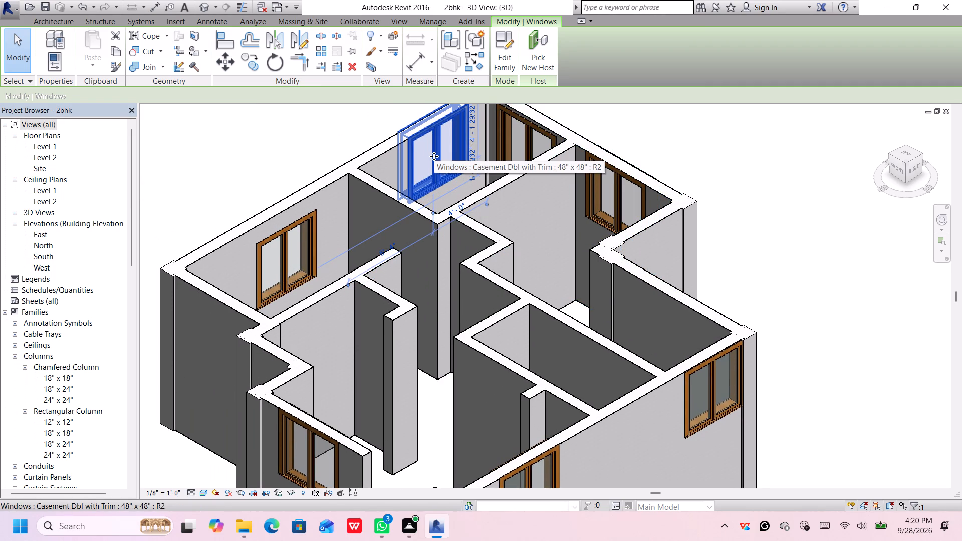
# Lower the back wall's double casement window in the left back room by 6 inches.
pyautogui.click(498, 128)
pyautogui.click(501, 121)
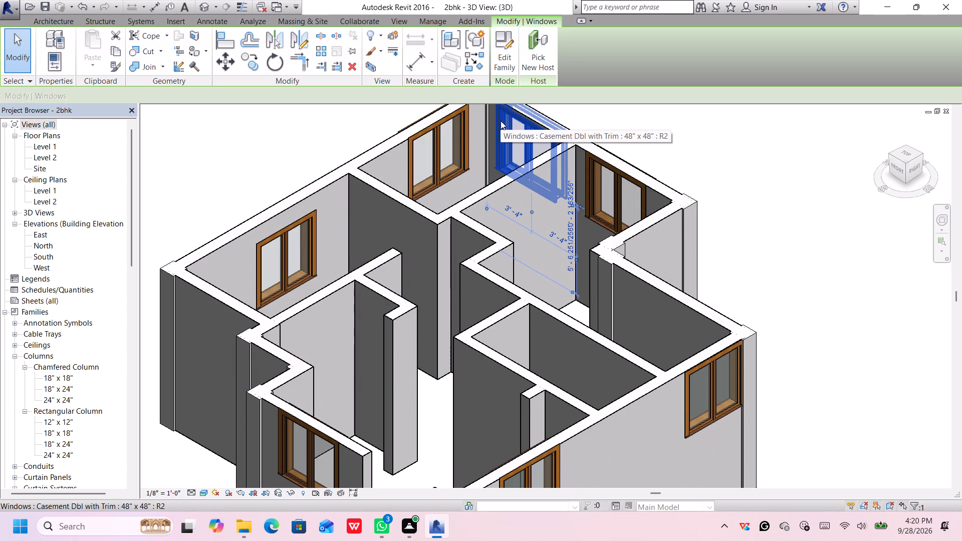
pyautogui.press('Down')
pyautogui.press('Down')
pyautogui.press('Down')
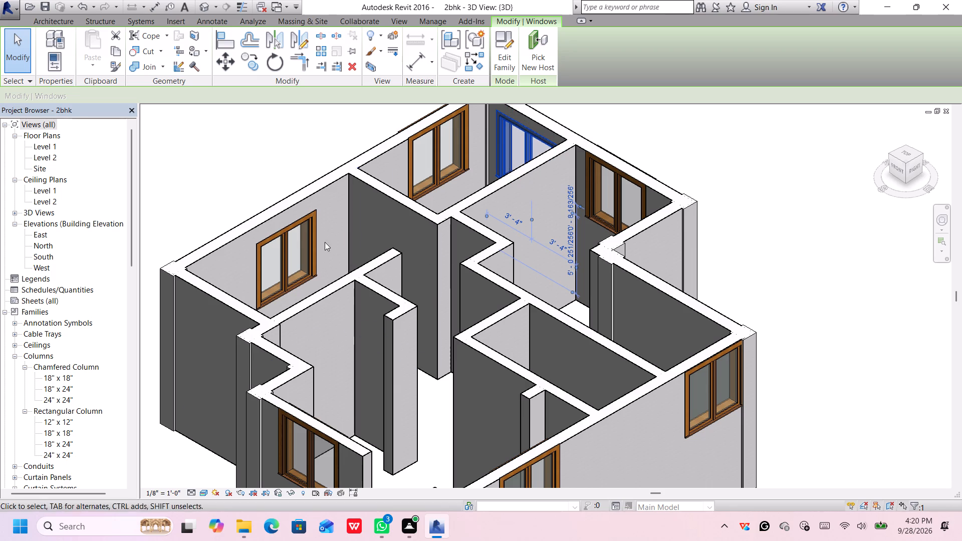
# Examine the house from its front side, checking the front walls, columns and window position.
pyautogui.moveTo(307, 259); pyautogui.dragTo(320, 187, button='middle')
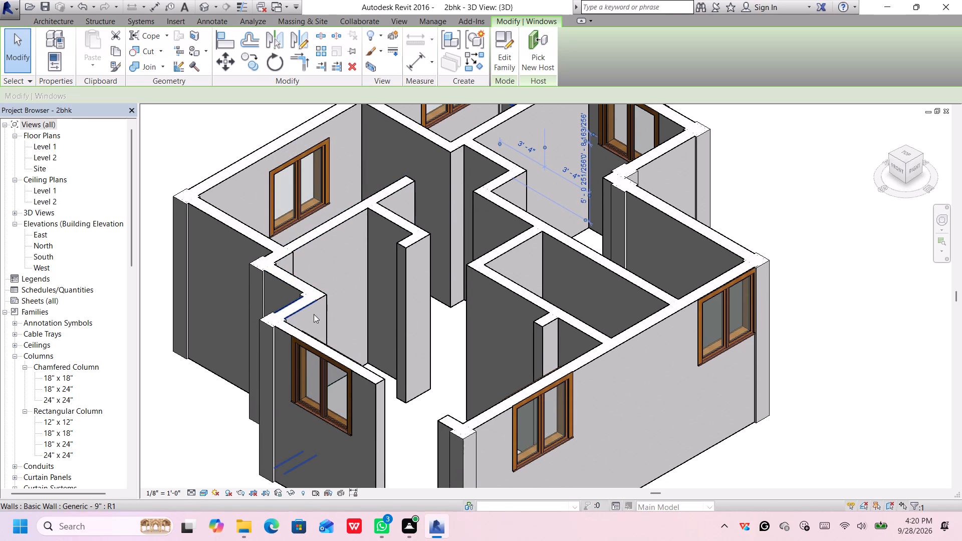
pyautogui.moveTo(795, 292); pyautogui.dragTo(795, 291, button='middle')
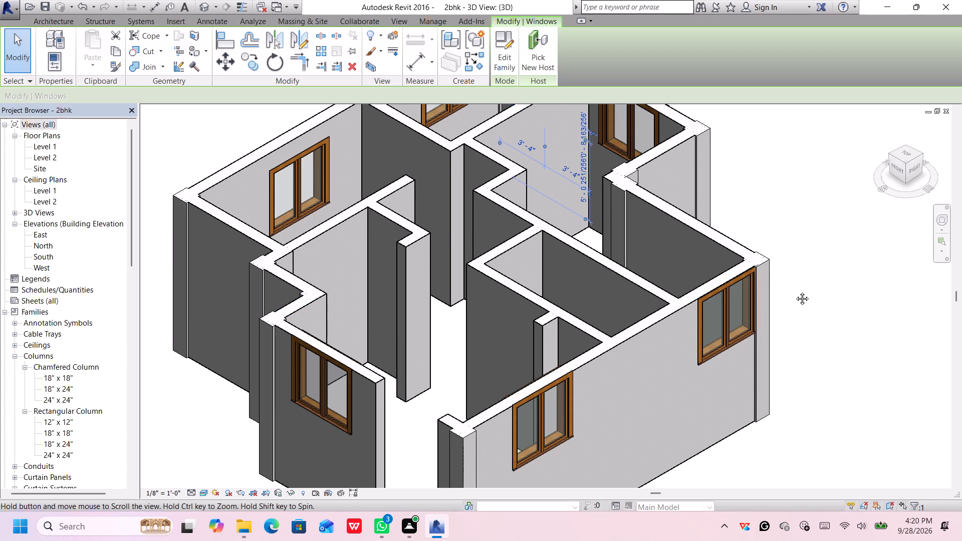
pyautogui.moveTo(795, 291); pyautogui.dragTo(806, 292, button='middle')
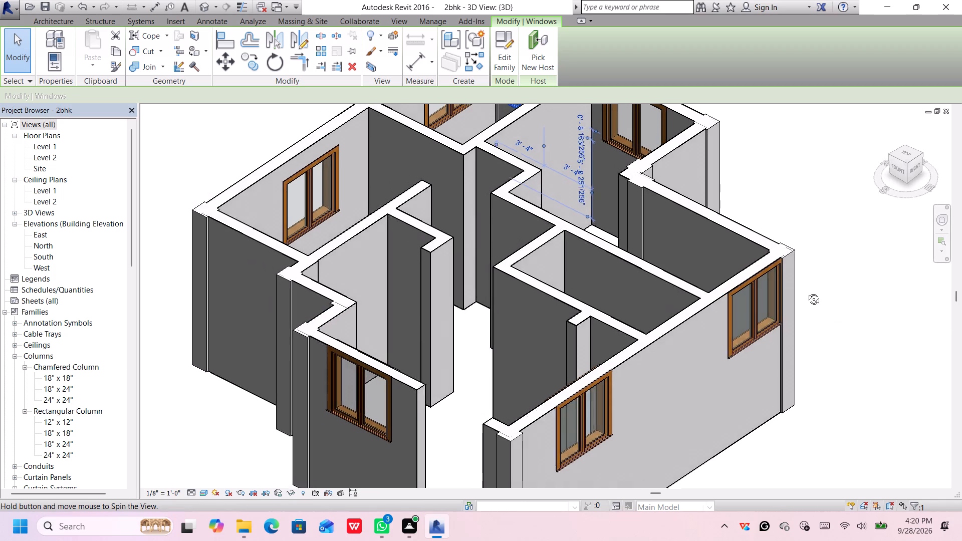
pyautogui.moveTo(806, 292); pyautogui.dragTo(843, 272, button='middle')
pyautogui.keyDown('shift'); pyautogui.moveTo(793, 290); pyautogui.dragTo(613, 250, button='middle'); pyautogui.keyUp('shift')
pyautogui.moveTo(433, 296); pyautogui.dragTo(533, 291, button='middle')
pyautogui.moveTo(522, 282); pyautogui.dragTo(583, 282, button='middle')
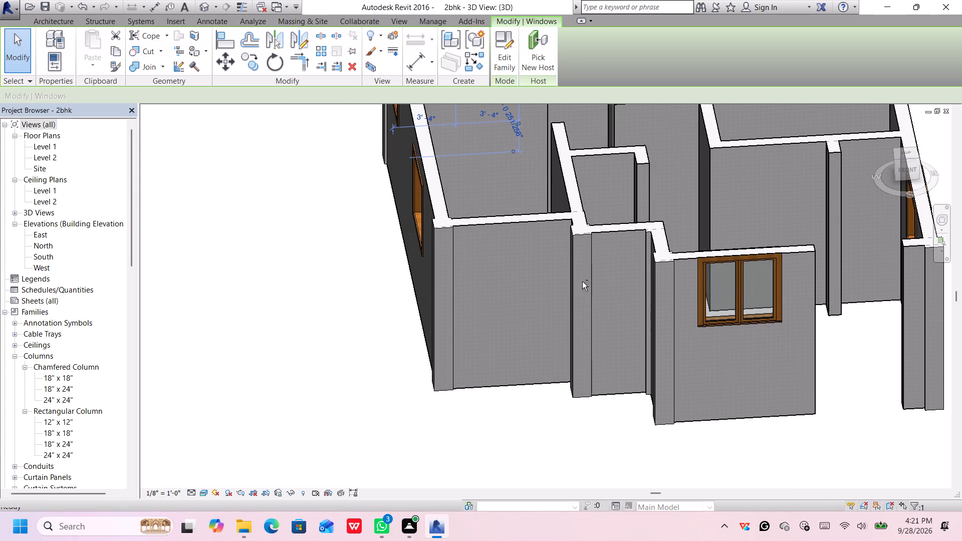
pyautogui.scroll(1, 590, 280)
pyautogui.moveTo(602, 263); pyautogui.dragTo(454, 289, button='middle')
pyautogui.scroll(-3, 454, 289)
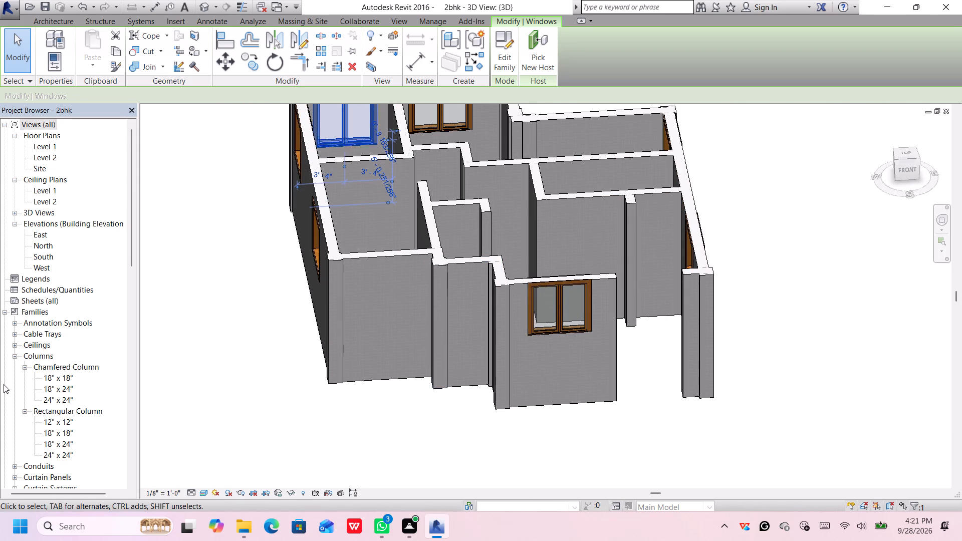
# Start placing a door and look through the door family previews in the US Imperial Doors library folder.
pyautogui.scroll(-8, 61, 371)
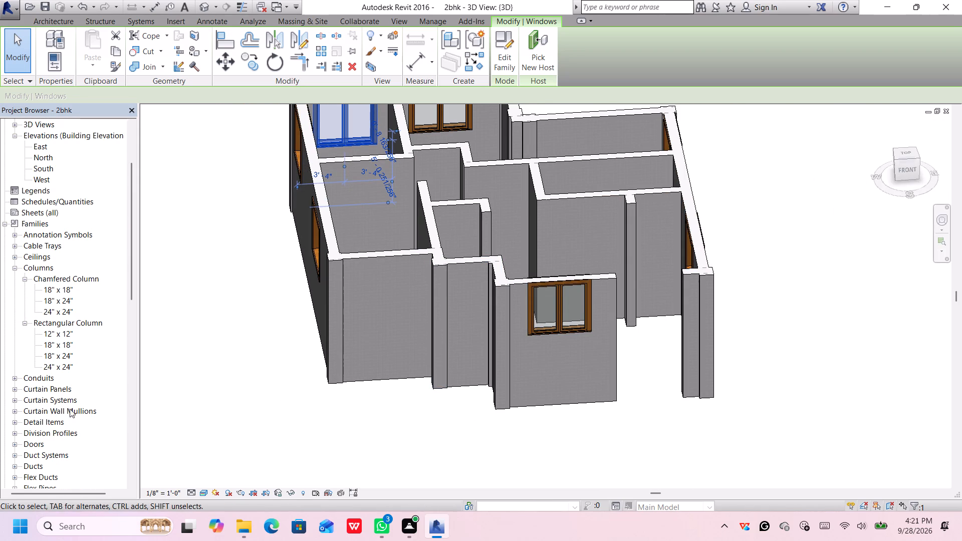
pyautogui.click(54, 24)
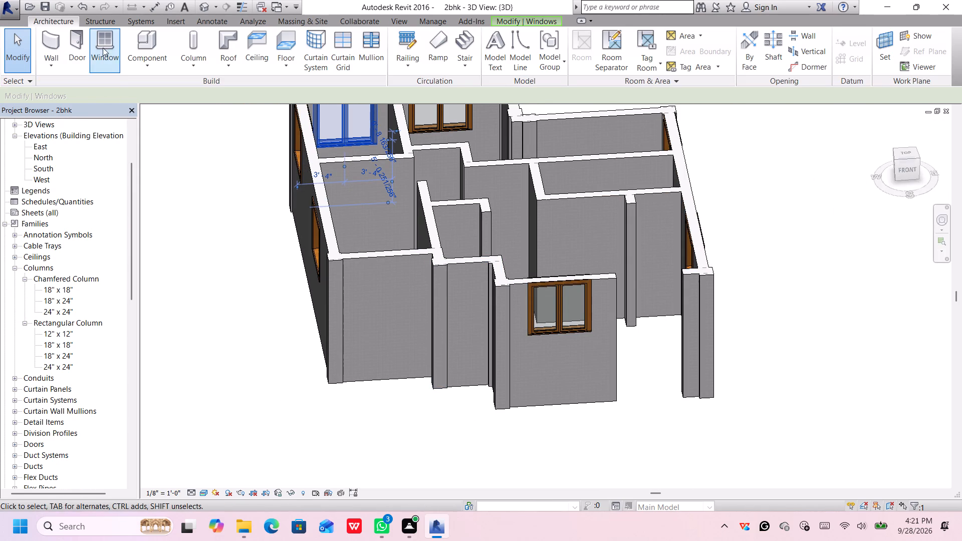
pyautogui.click(79, 45)
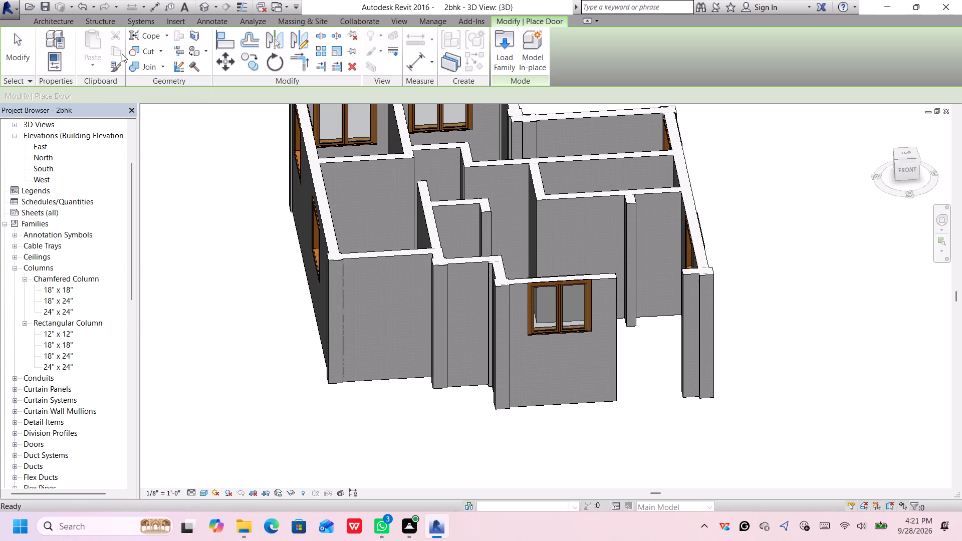
pyautogui.click(500, 46)
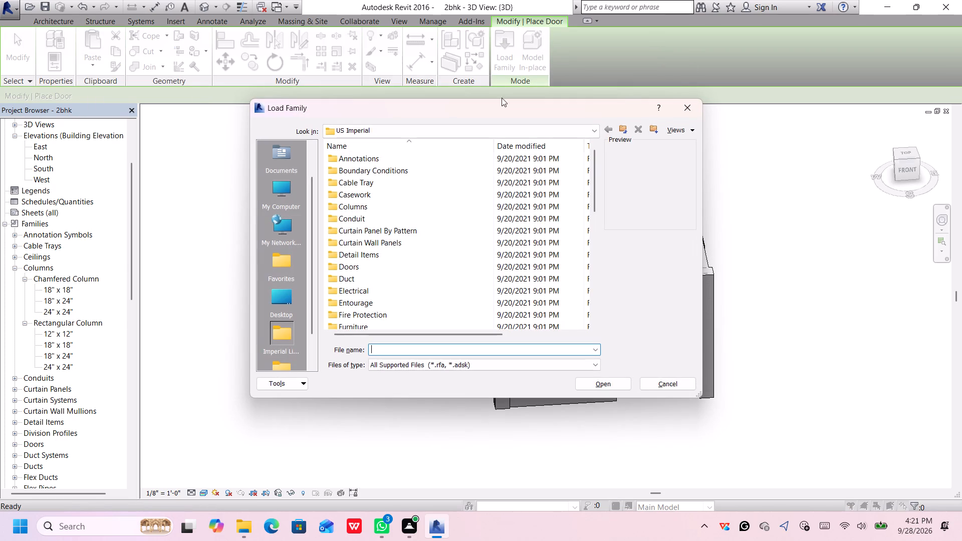
pyautogui.scroll(-3, 404, 249)
pyautogui.scroll(2, 404, 249)
pyautogui.doubleClick(393, 232)
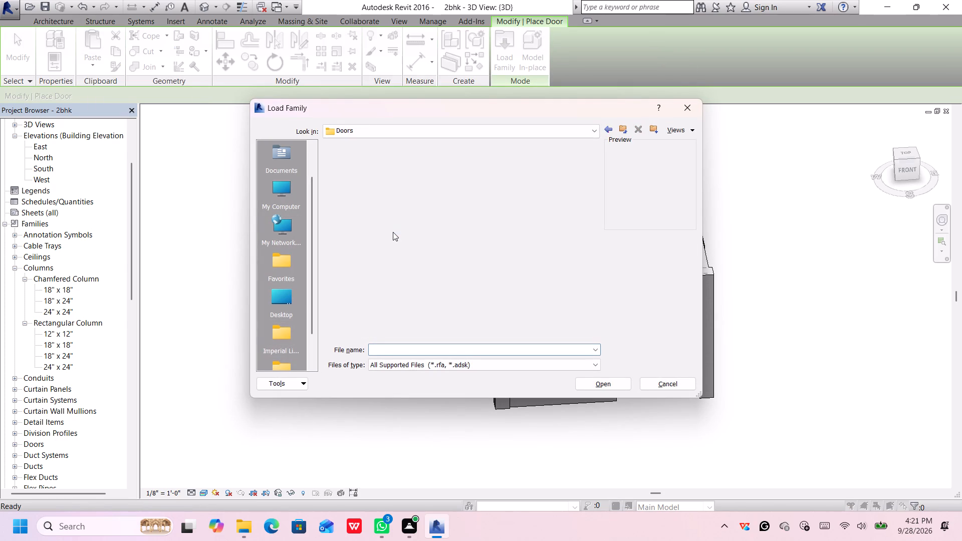
pyautogui.click(402, 198)
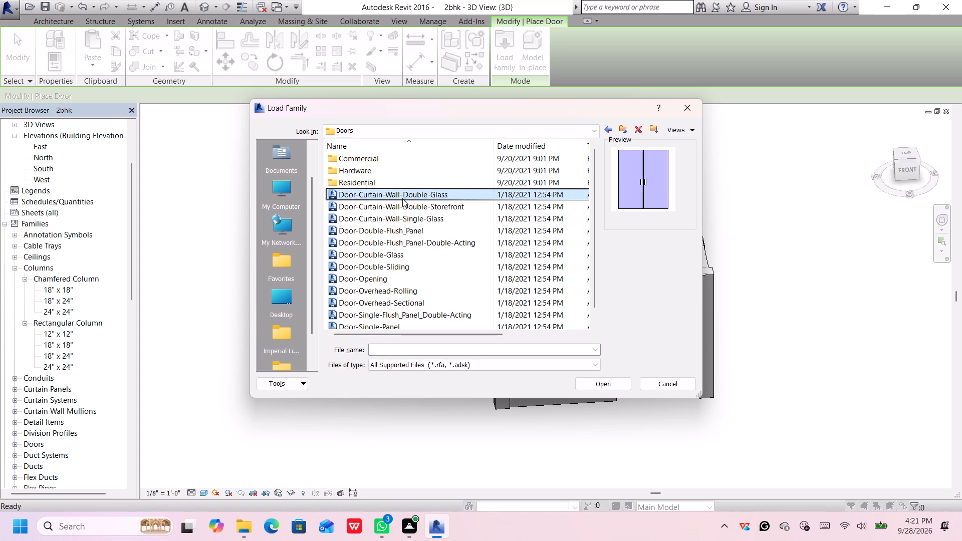
pyautogui.click(405, 207)
pyautogui.click(405, 219)
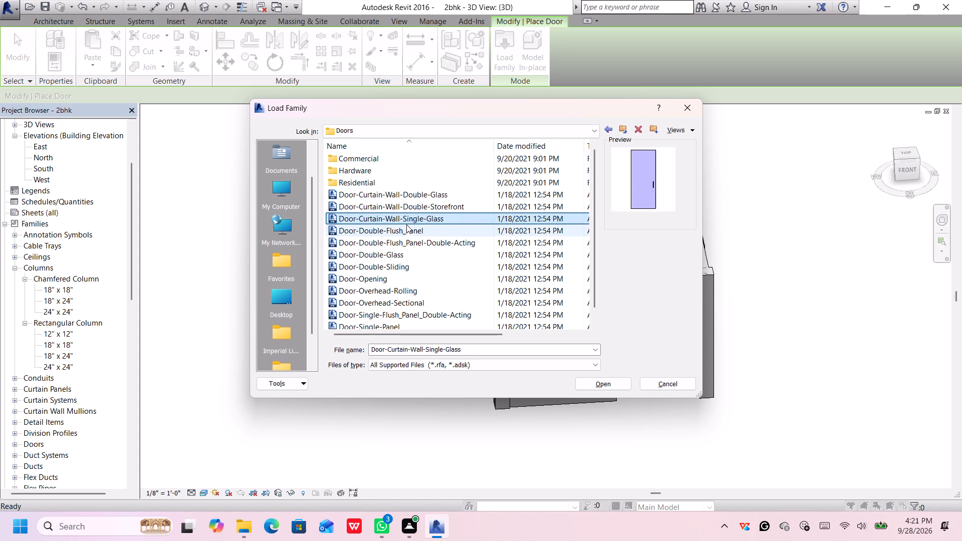
pyautogui.click(406, 229)
pyautogui.click(406, 239)
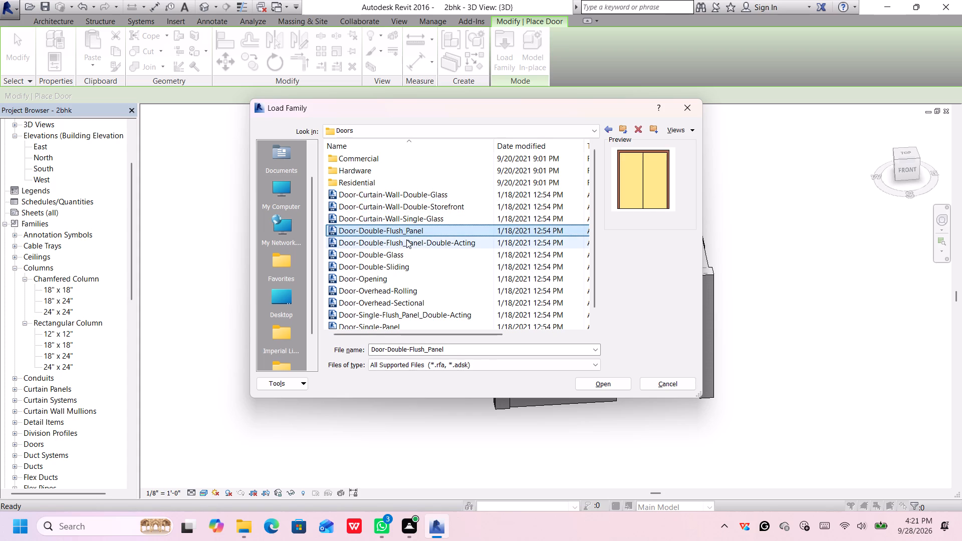
pyautogui.click(406, 246)
pyautogui.click(405, 254)
pyautogui.click(399, 267)
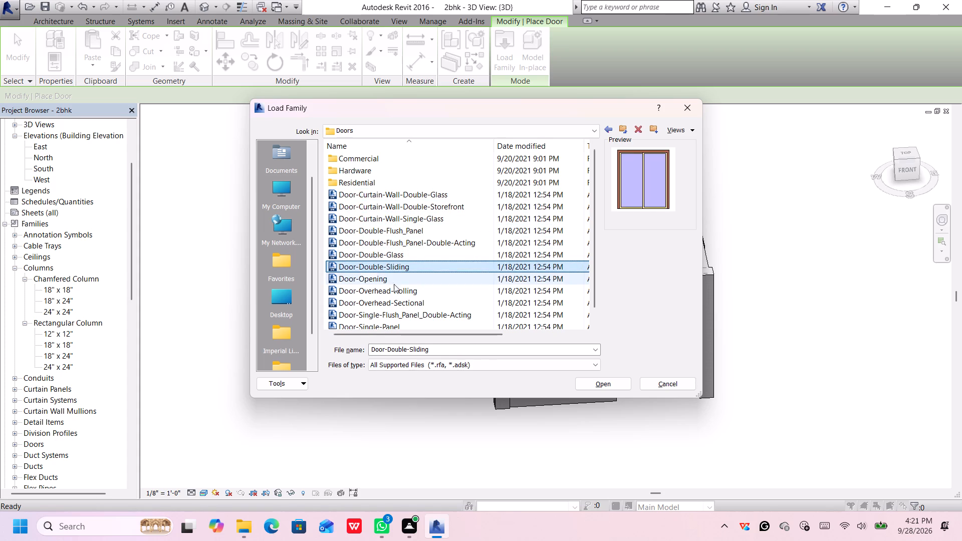
pyautogui.click(392, 287)
pyautogui.click(386, 305)
pyautogui.click(386, 313)
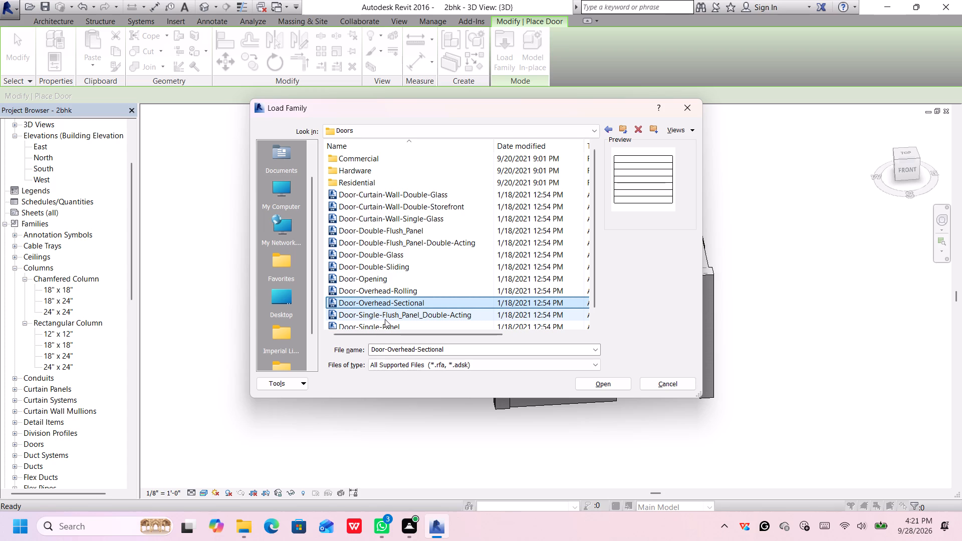
pyautogui.scroll(-3, 392, 307)
pyautogui.click(392, 312)
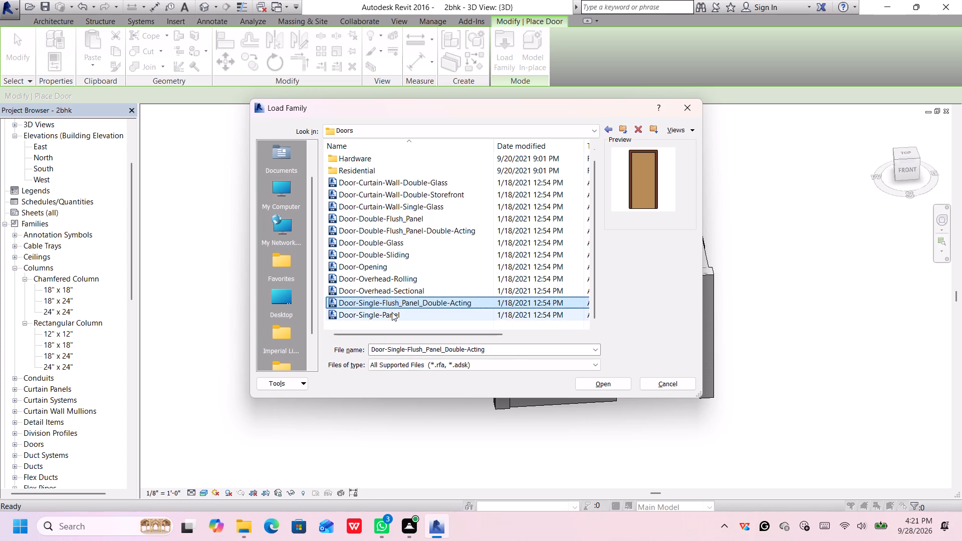
pyautogui.click(392, 306)
# Load the Door-Single-Panel family with the 36" x 80" type.
pyautogui.click(390, 314)
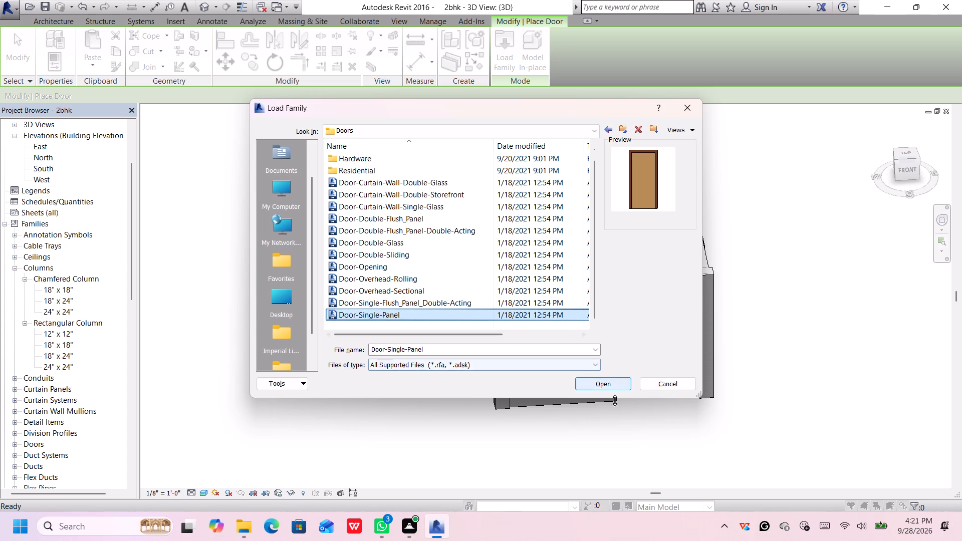
pyautogui.doubleClick(488, 313)
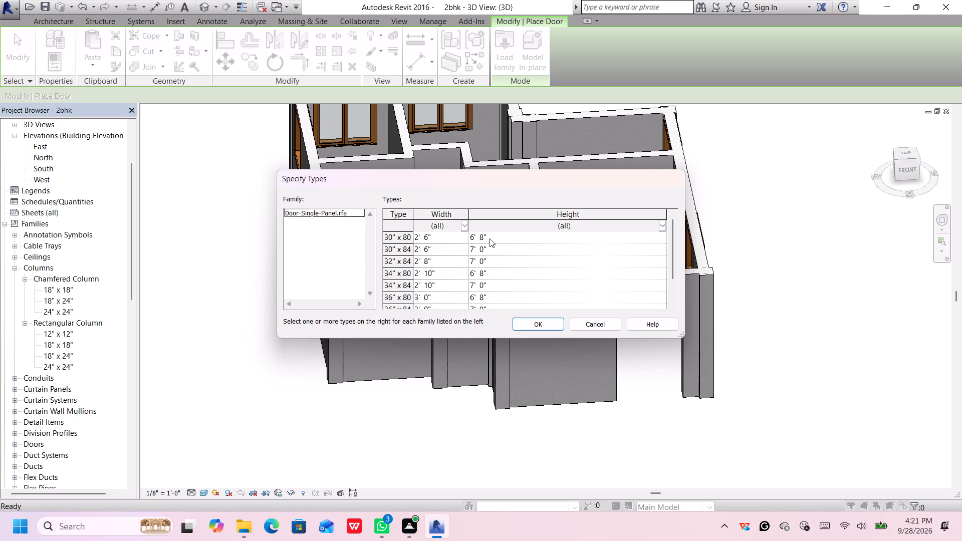
pyautogui.click(466, 296)
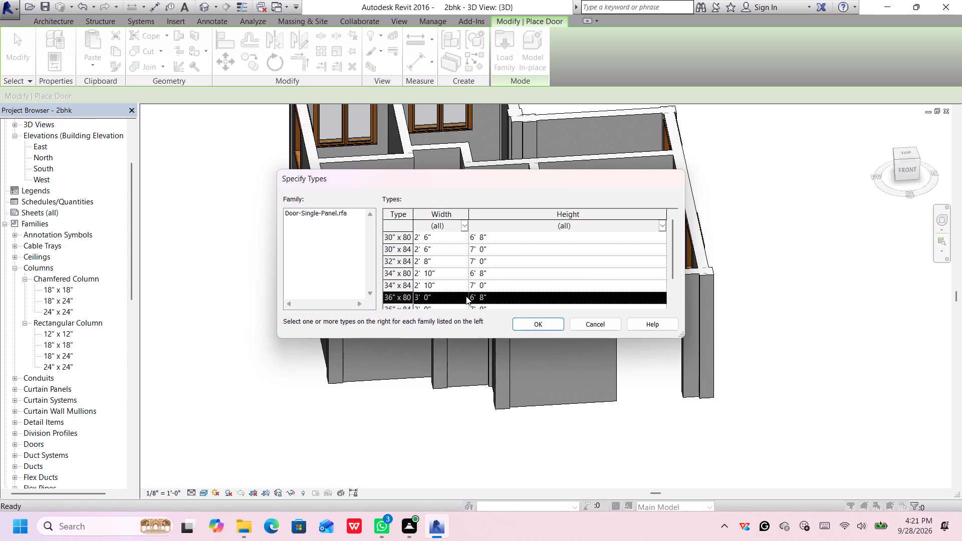
pyautogui.click(525, 323)
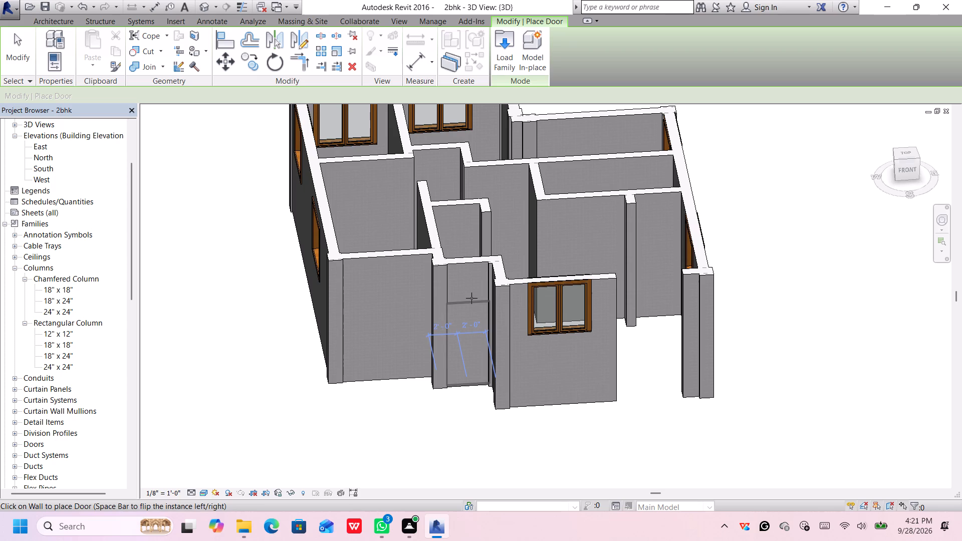
pyautogui.scroll(1, 471, 298)
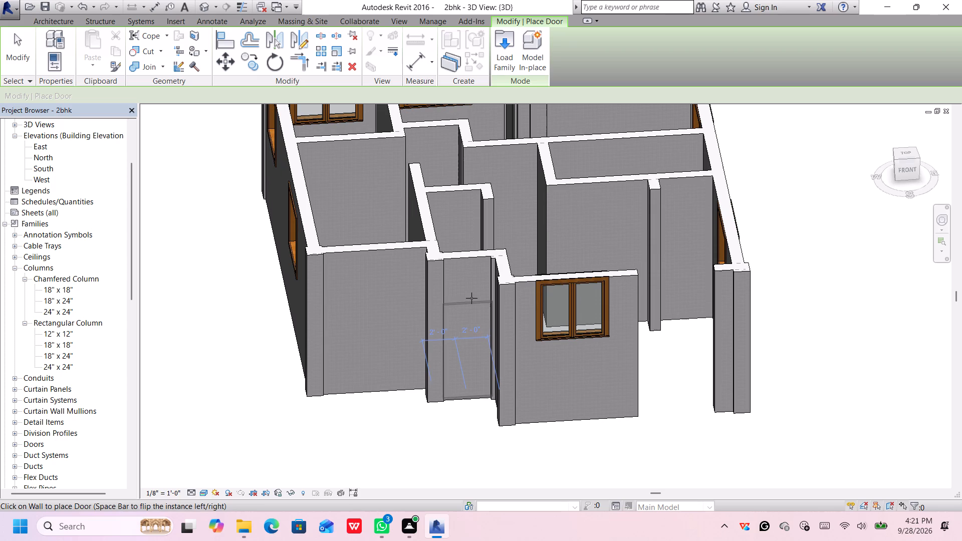
pyautogui.press('Escape')
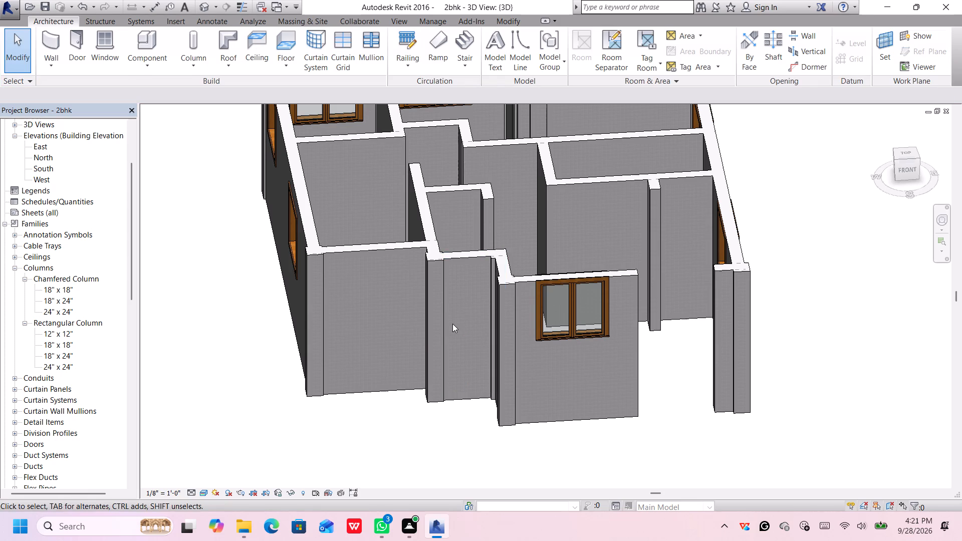
# Save the 2bhk project while restarting door placement.
pyautogui.click(78, 39)
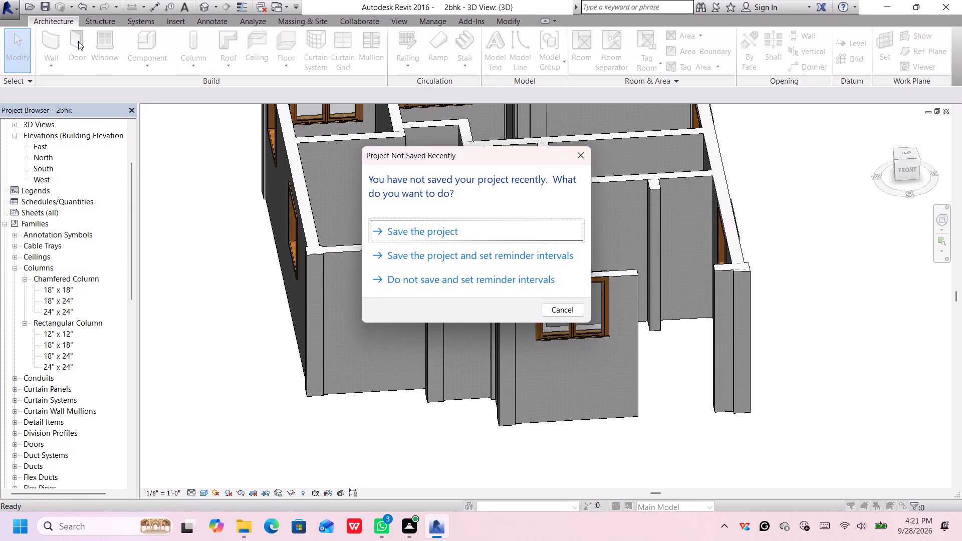
pyautogui.press('Return')
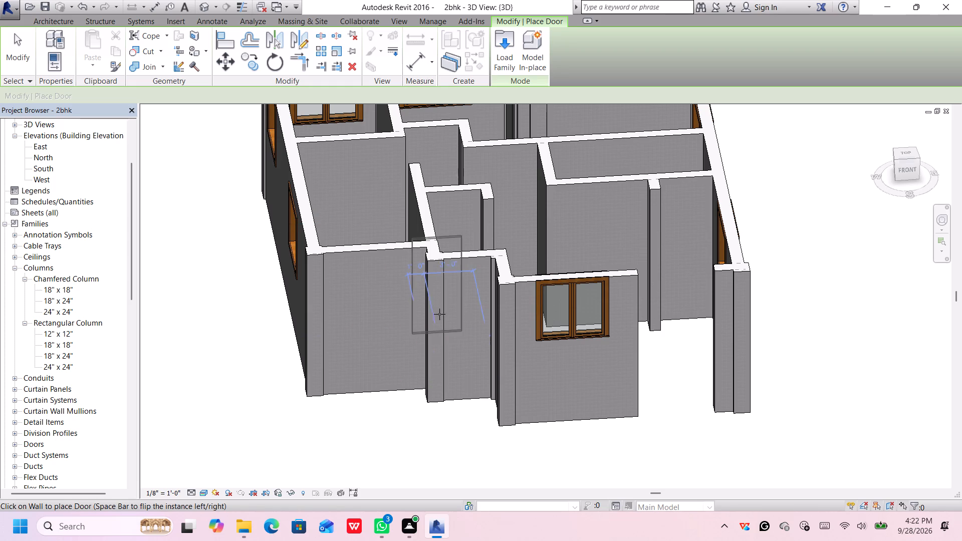
# Load the 36" x 84" type of the Door-Single-Panel family from the Doors library folder.
pyautogui.click(508, 46)
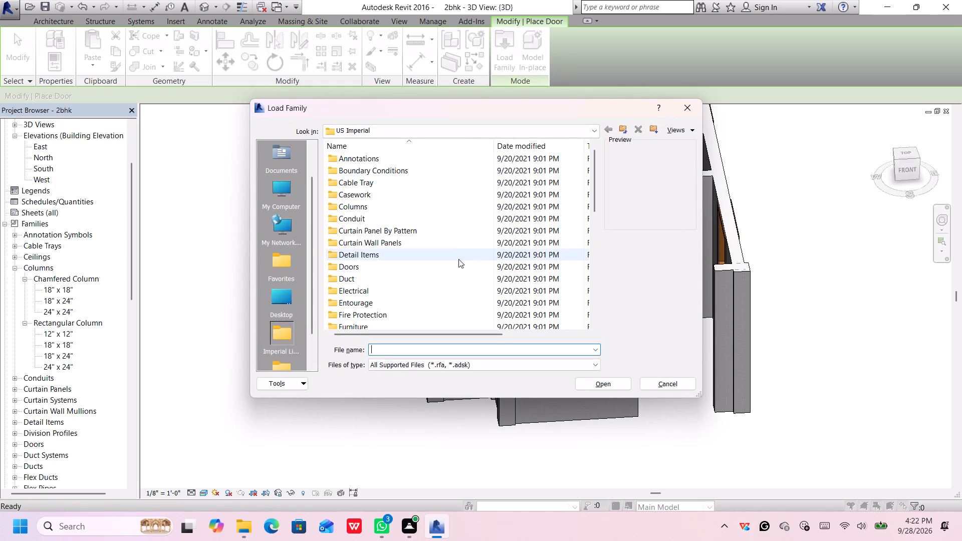
pyautogui.doubleClick(443, 267)
pyautogui.scroll(-3, 429, 296)
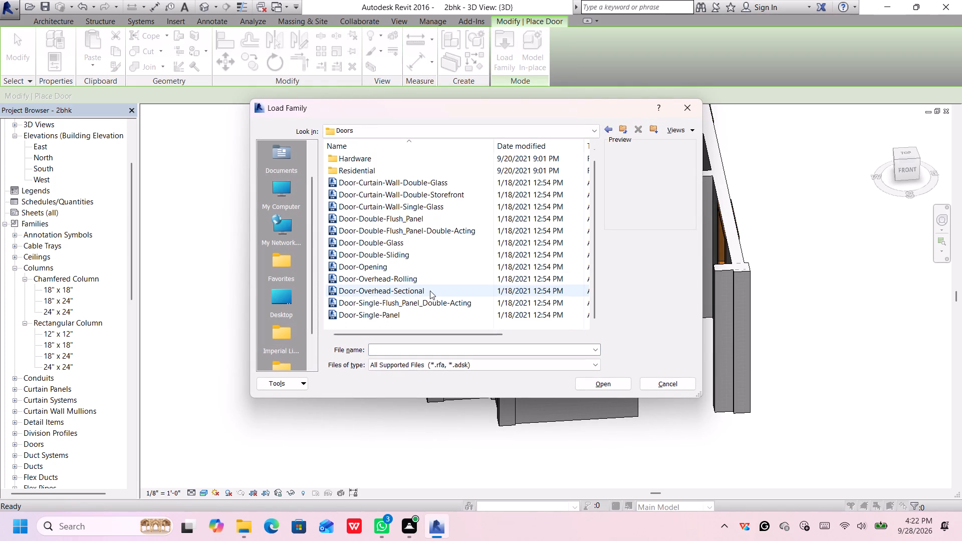
pyautogui.scroll(-5, 430, 291)
pyautogui.click(424, 311)
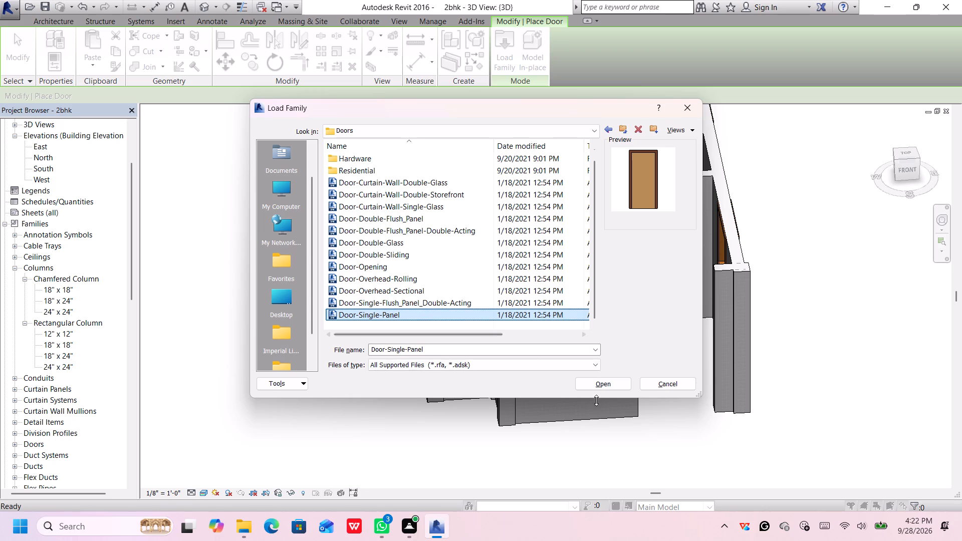
pyautogui.doubleClick(523, 312)
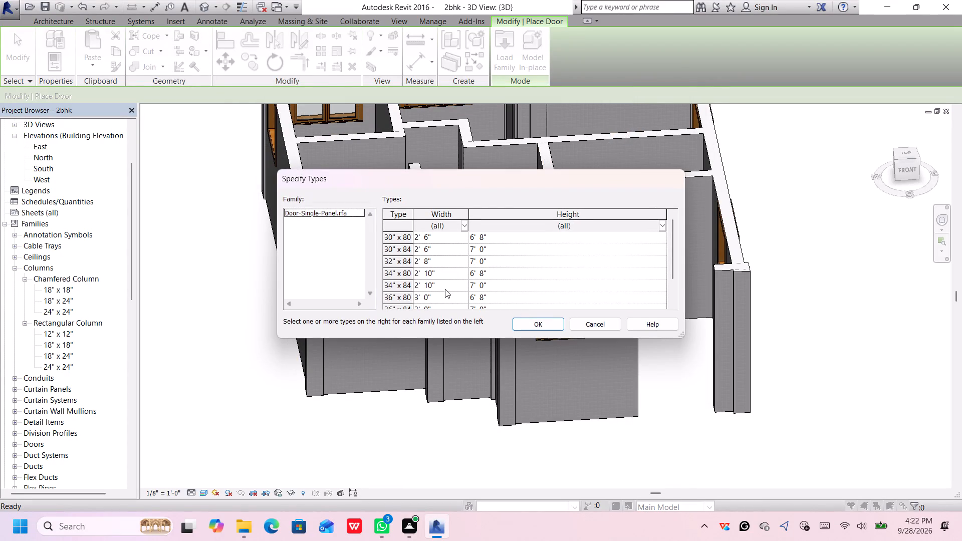
pyautogui.scroll(-1, 445, 289)
pyautogui.click(450, 285)
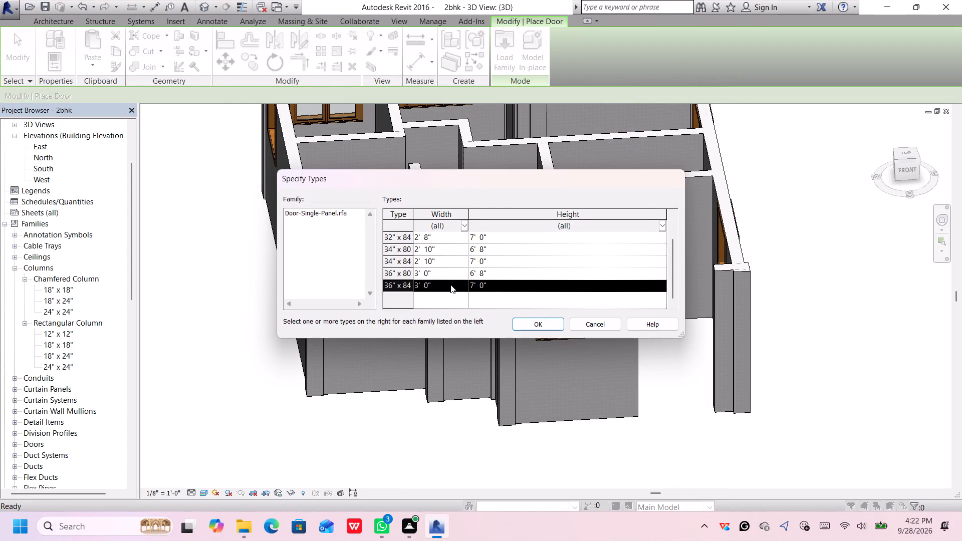
pyautogui.click(541, 325)
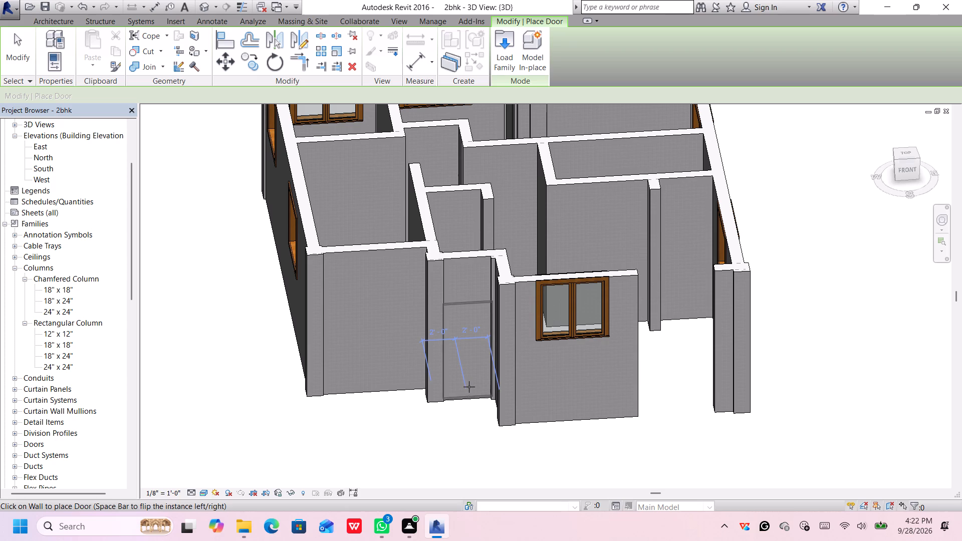
# Place the 36" x 84" single-panel door in the short recessed front wall, centred 2'-0" from each side.
pyautogui.click(469, 386)
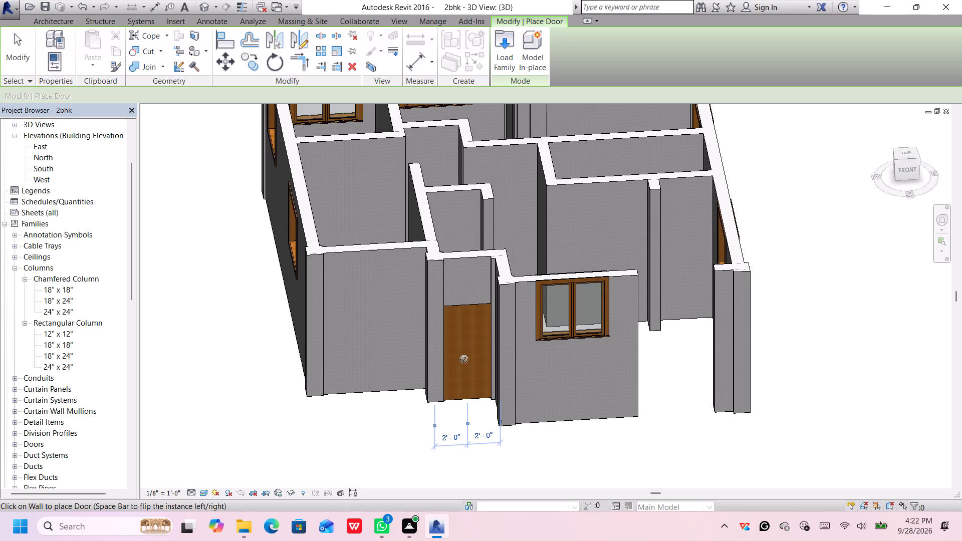
pyautogui.scroll(2, 468, 415)
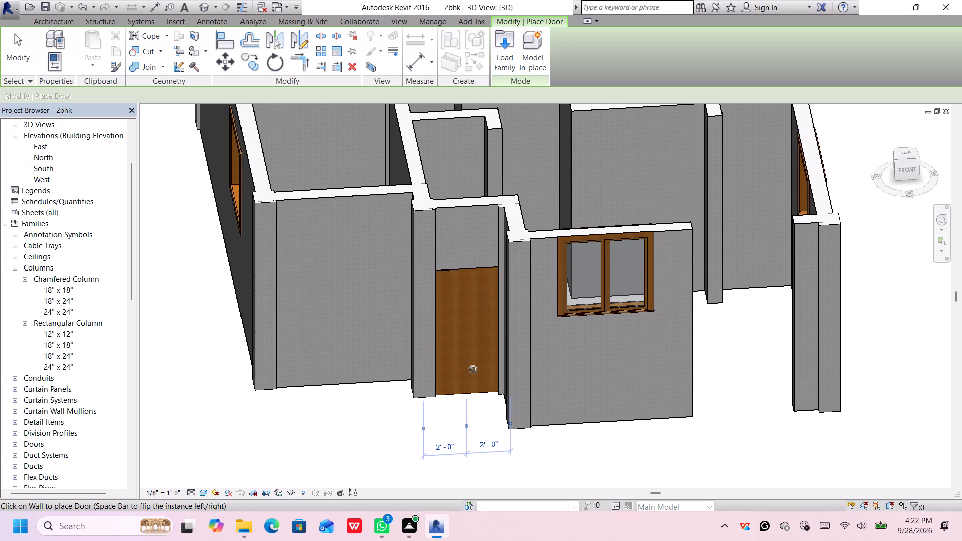
pyautogui.scroll(-2, 473, 369)
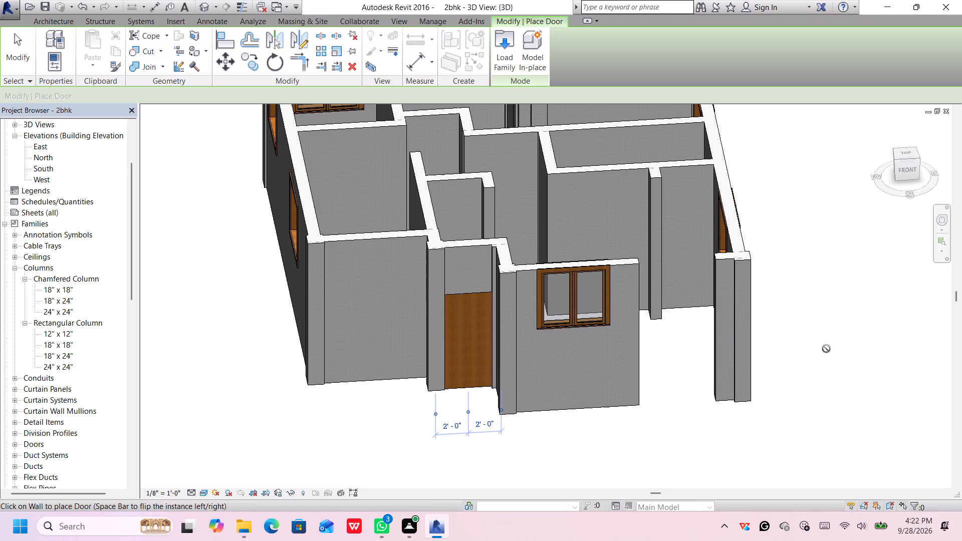
# Place another single-panel door in the long interior wall along the back of the narrow room on the house's right side.
pyautogui.moveTo(824, 349); pyautogui.dragTo(813, 349, button='middle')
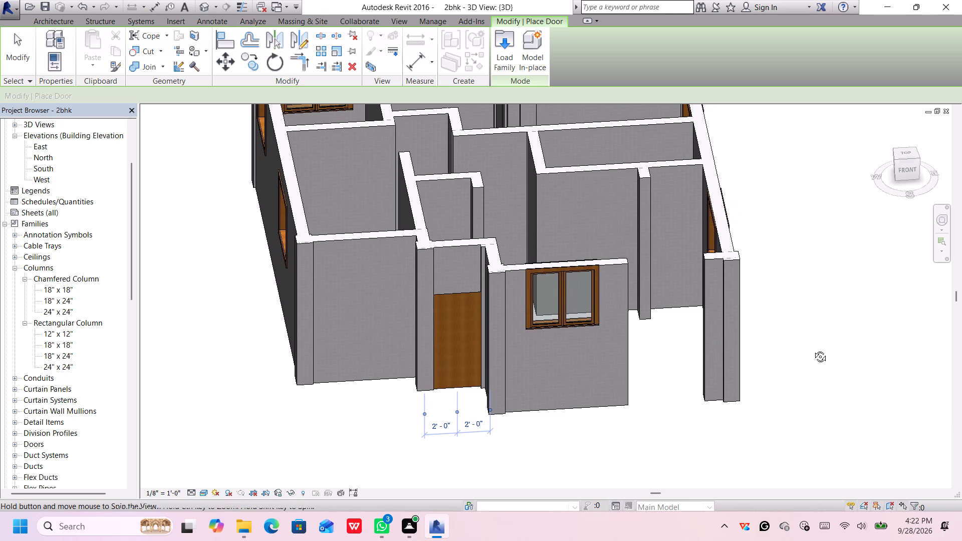
pyautogui.moveTo(813, 349); pyautogui.dragTo(699, 354, button='middle')
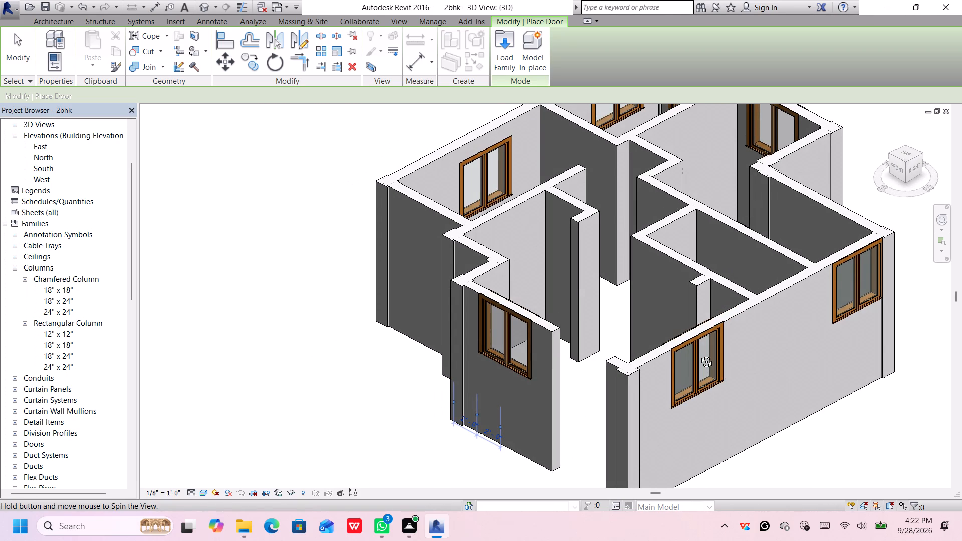
pyautogui.moveTo(699, 354); pyautogui.dragTo(706, 353, button='middle')
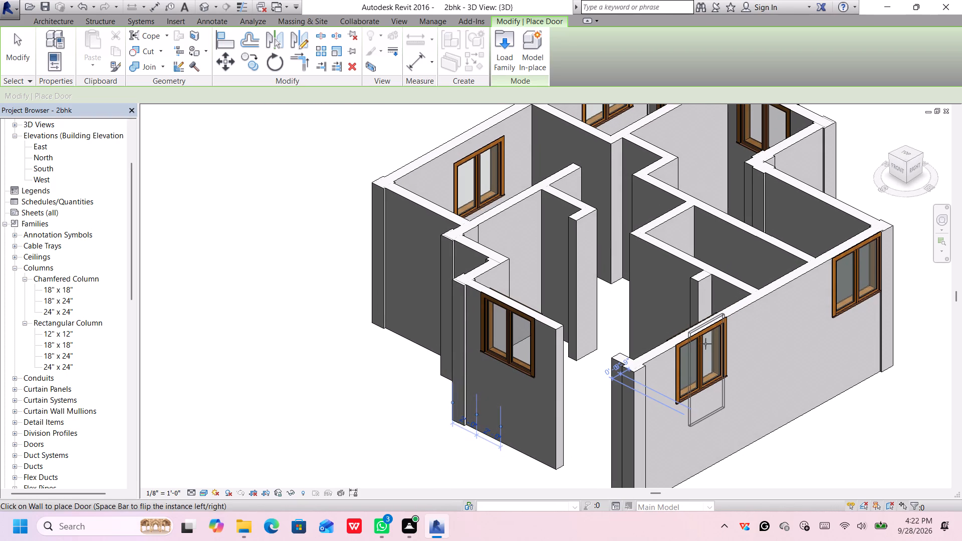
pyautogui.moveTo(701, 300); pyautogui.dragTo(703, 345, button='middle')
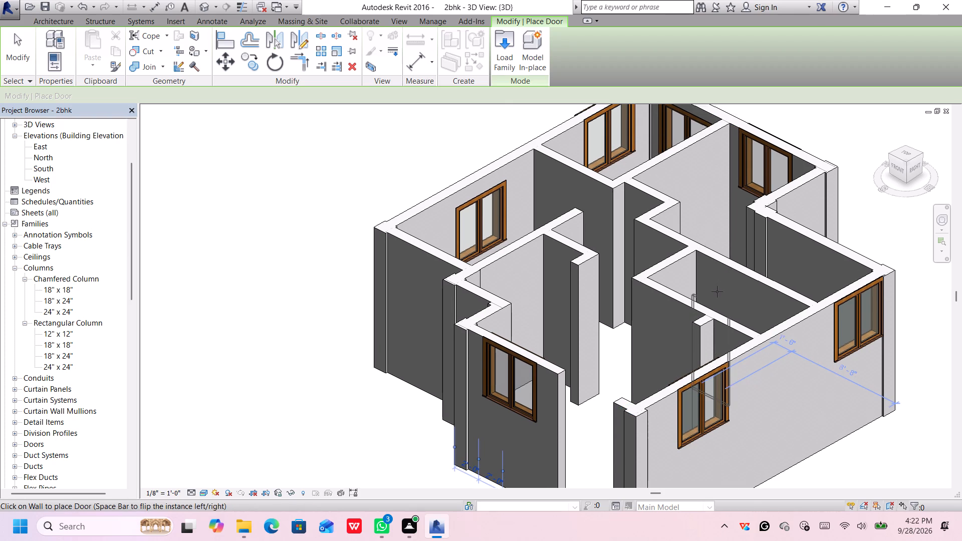
pyautogui.moveTo(717, 292); pyautogui.dragTo(682, 317, button='middle')
pyautogui.scroll(3, 687, 312)
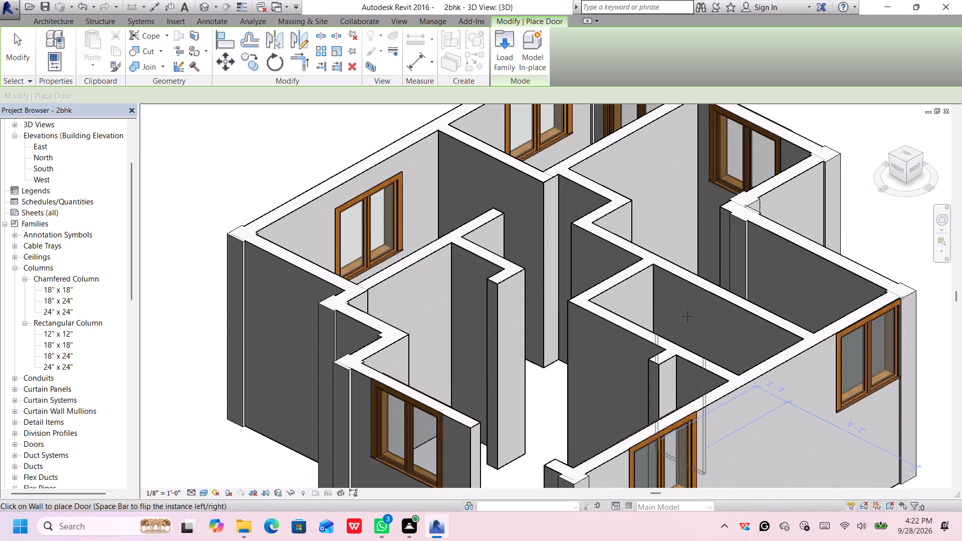
pyautogui.scroll(6, 687, 316)
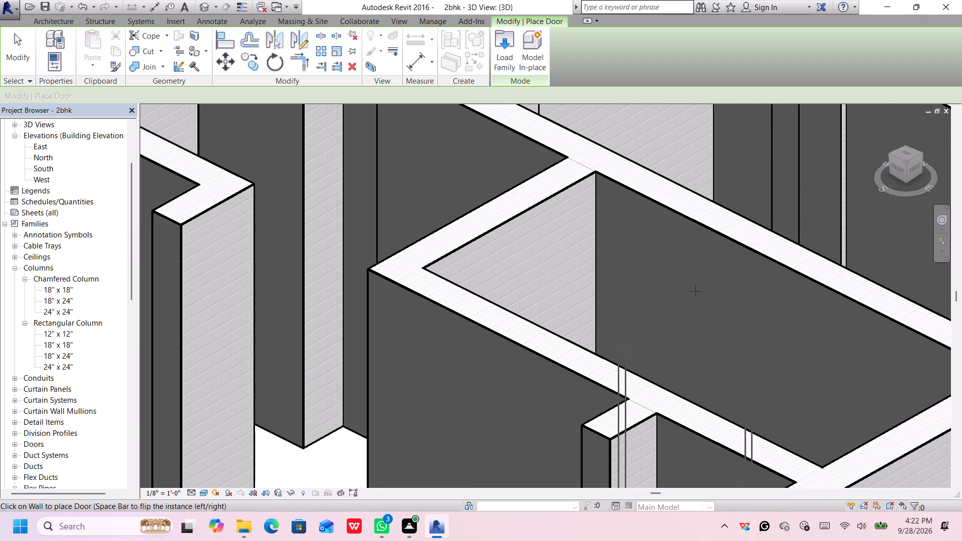
pyautogui.click(695, 291)
pyautogui.scroll(-6, 689, 338)
pyautogui.scroll(-3, 741, 363)
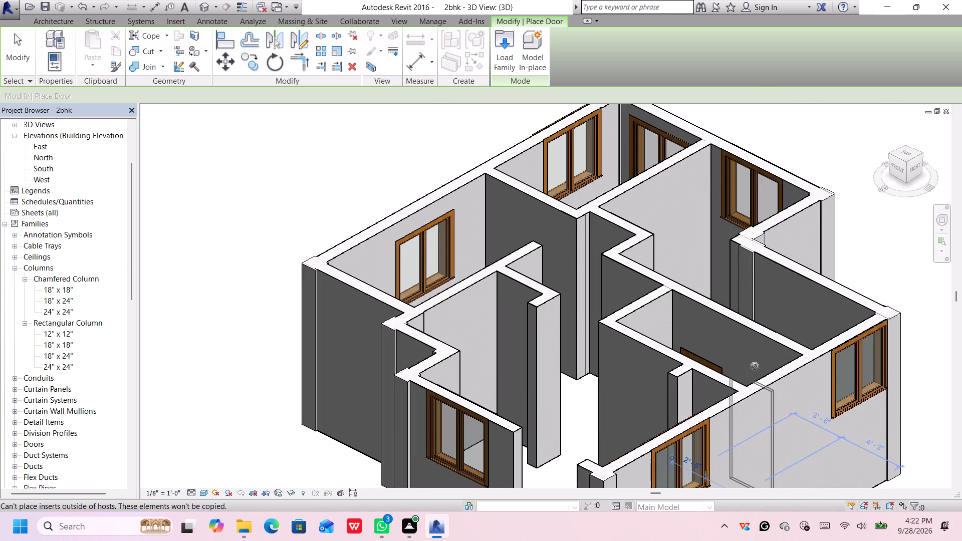
# Place a single-panel door in the dark interior wall behind the central passage, next to the projecting wall end.
pyautogui.scroll(-2, 755, 366)
pyautogui.moveTo(754, 404); pyautogui.dragTo(701, 308, button='middle')
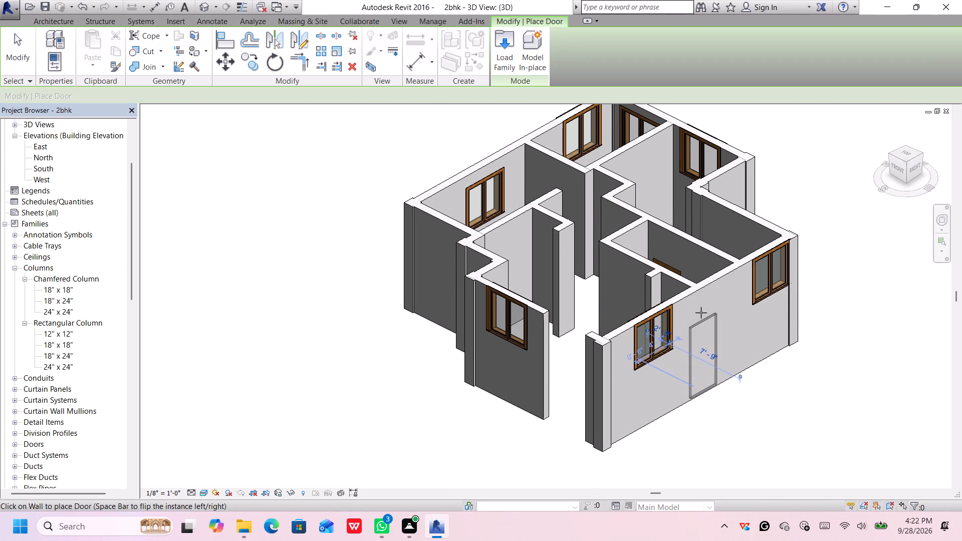
pyautogui.scroll(6, 592, 197)
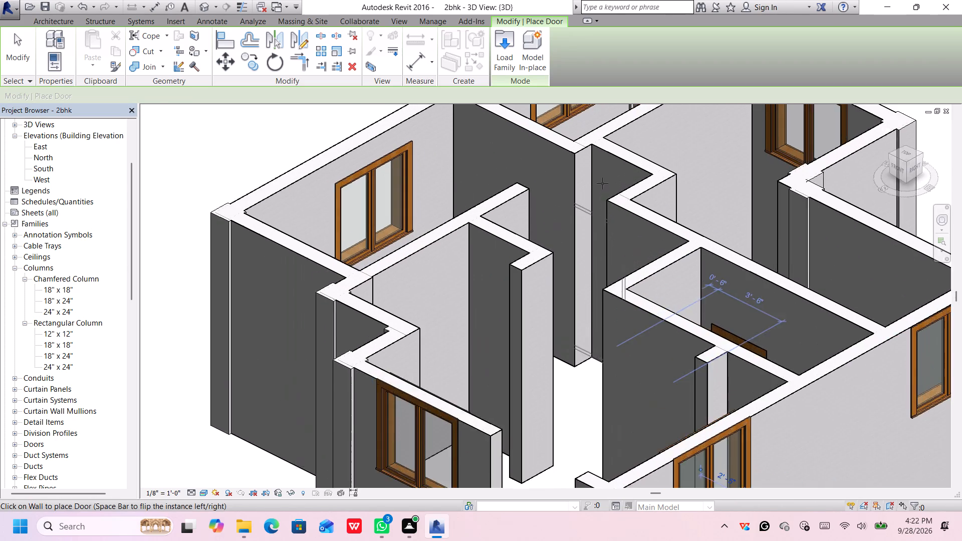
pyautogui.click(610, 194)
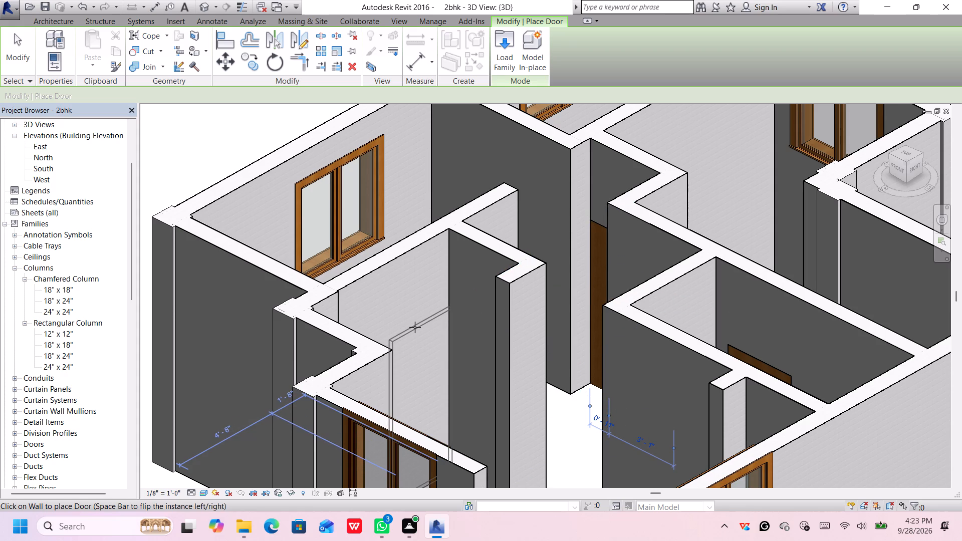
# Place two single-panel doors in the small front-left room: one centred in its light long wall, one in the adjoining short dark wall.
pyautogui.click(387, 335)
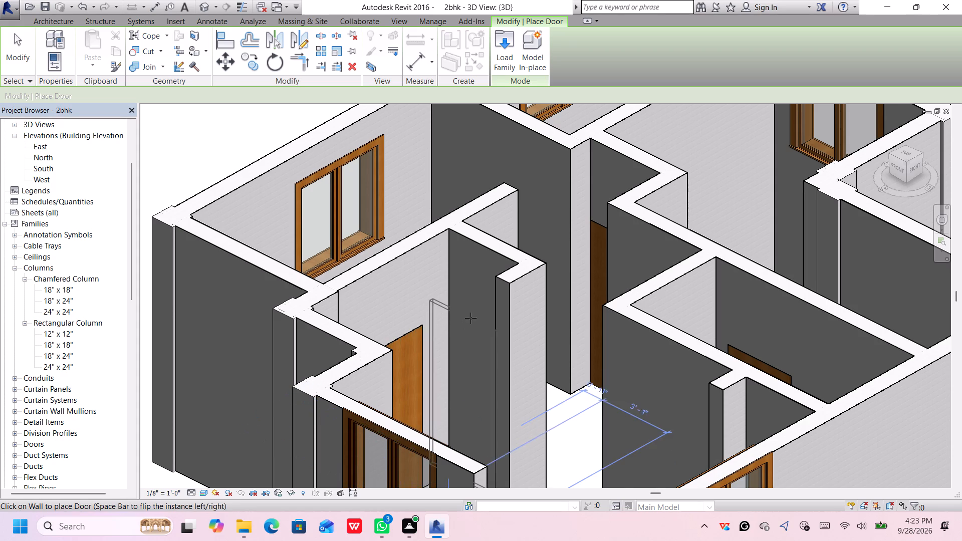
pyautogui.scroll(-4, 477, 313)
pyautogui.moveTo(476, 314); pyautogui.dragTo(474, 290, button='middle')
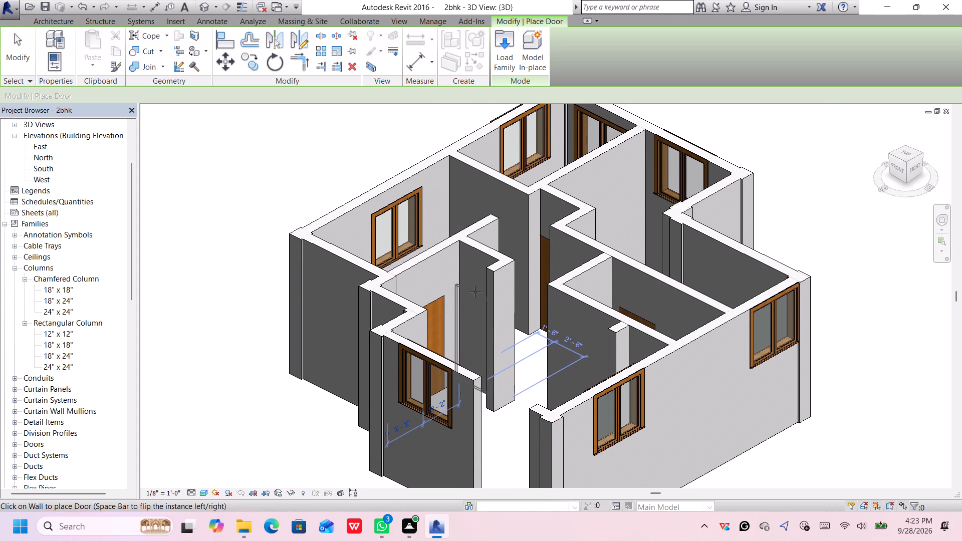
pyautogui.click(475, 292)
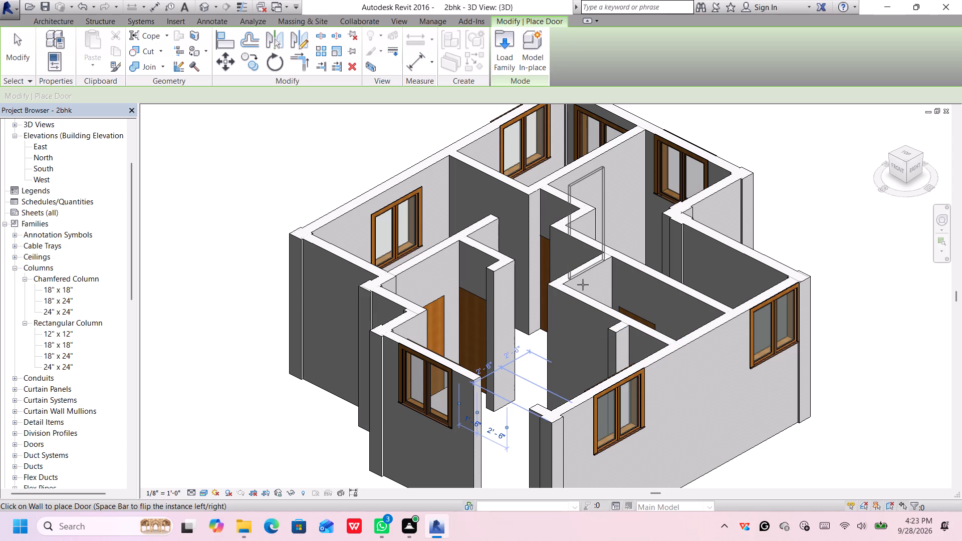
pyautogui.scroll(-1, 565, 285)
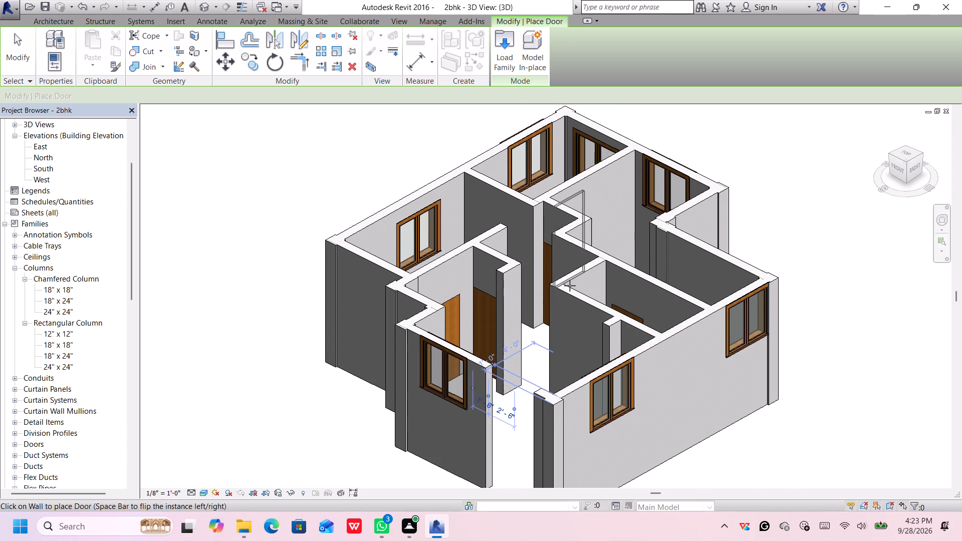
pyautogui.scroll(1, 570, 286)
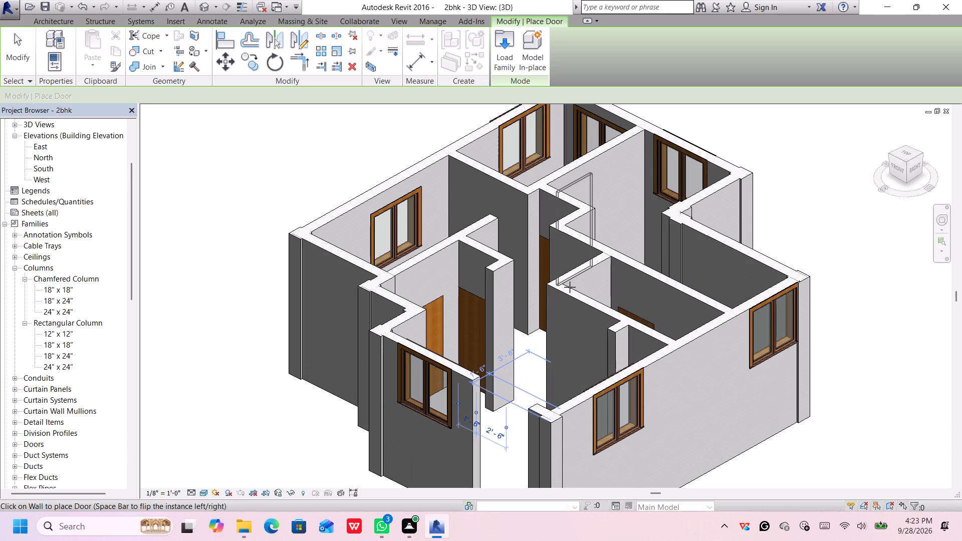
pyautogui.press('Escape')
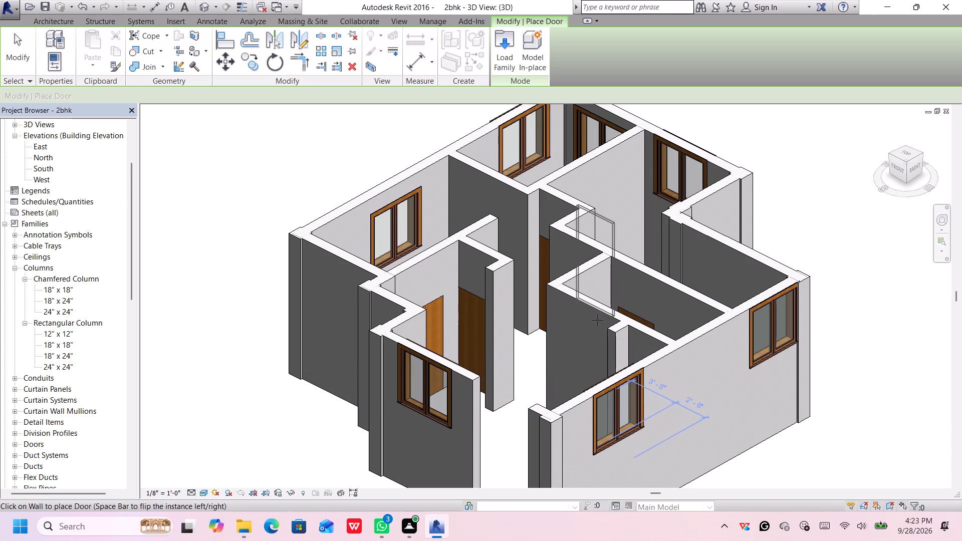
pyautogui.press('Escape')
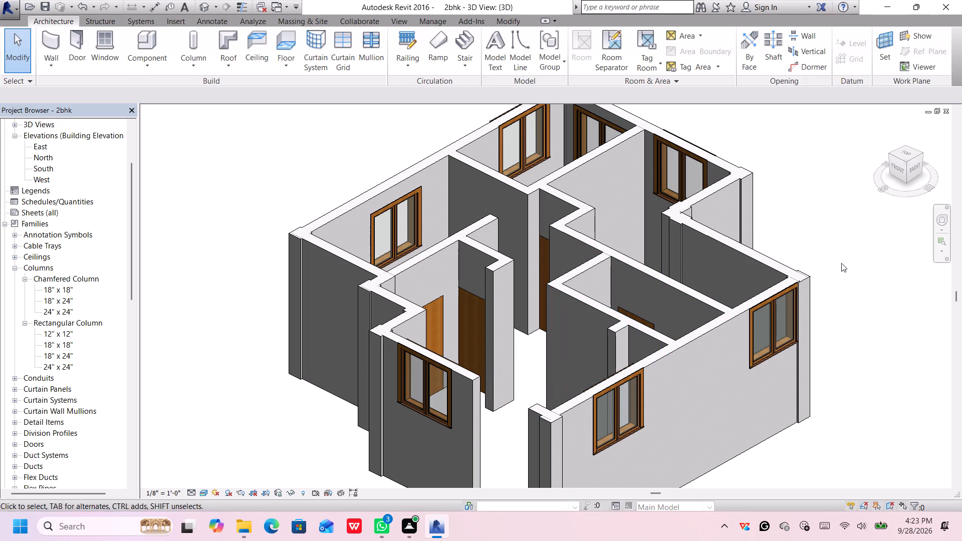
pyautogui.press('Escape')
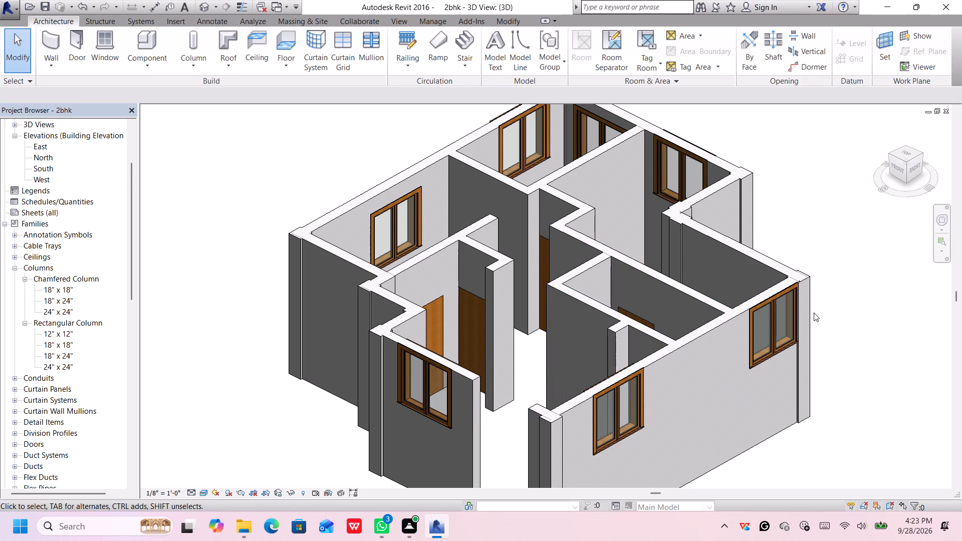
# Set the Coarse Scale Fill Color of the 12" x 12" Rectangular Column type to RGB 055-055-055.
pyautogui.click(807, 319)
pyautogui.moveTo(802, 363); pyautogui.dragTo(794, 304, button='middle')
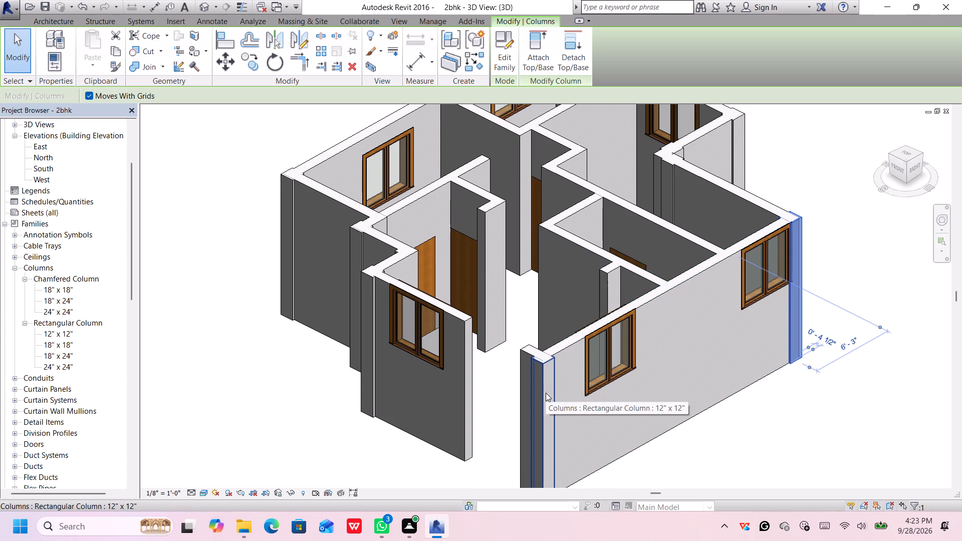
pyautogui.rightClick(805, 238)
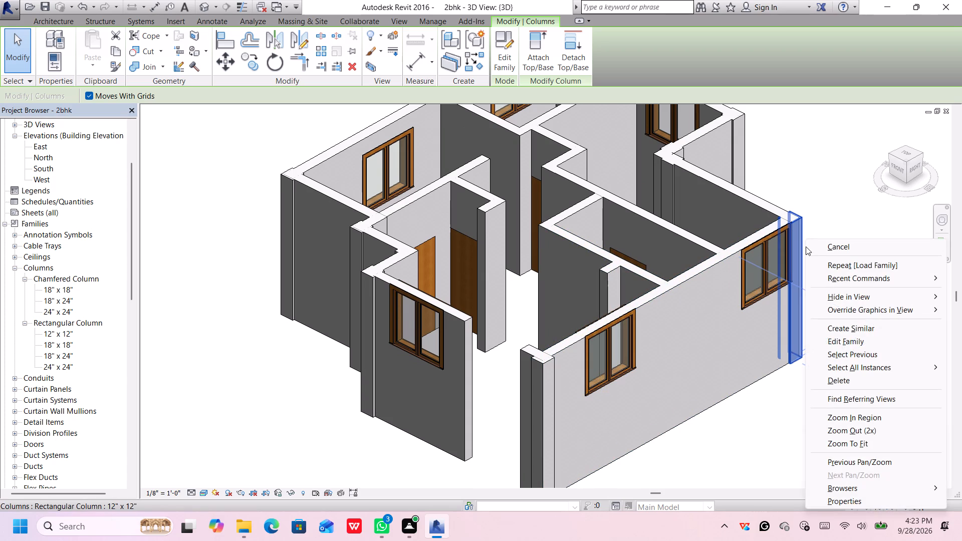
pyautogui.click(846, 497)
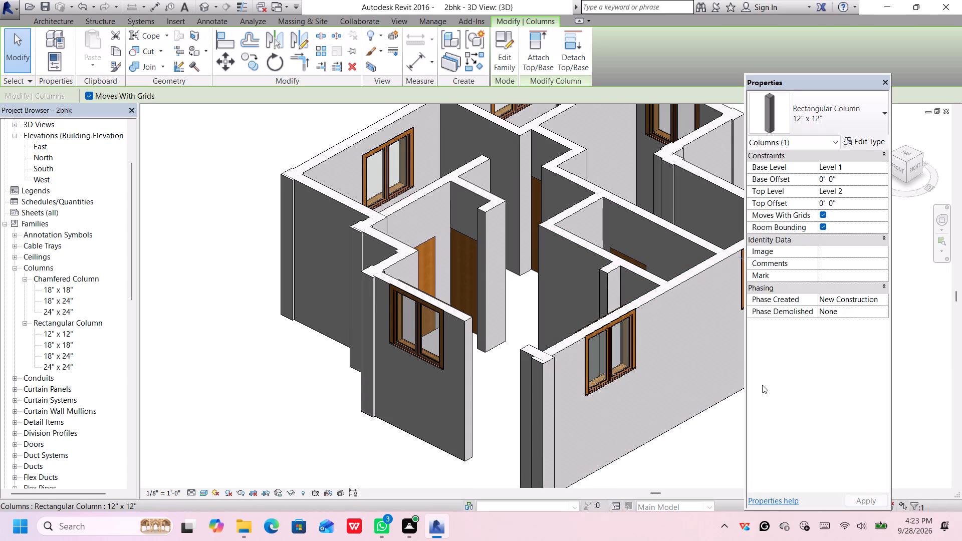
pyautogui.click(863, 141)
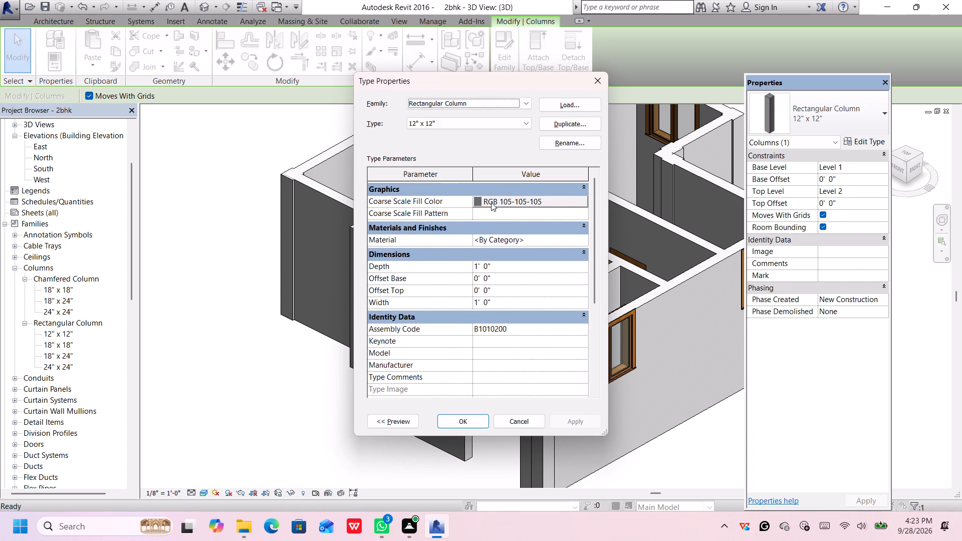
pyautogui.click(491, 202)
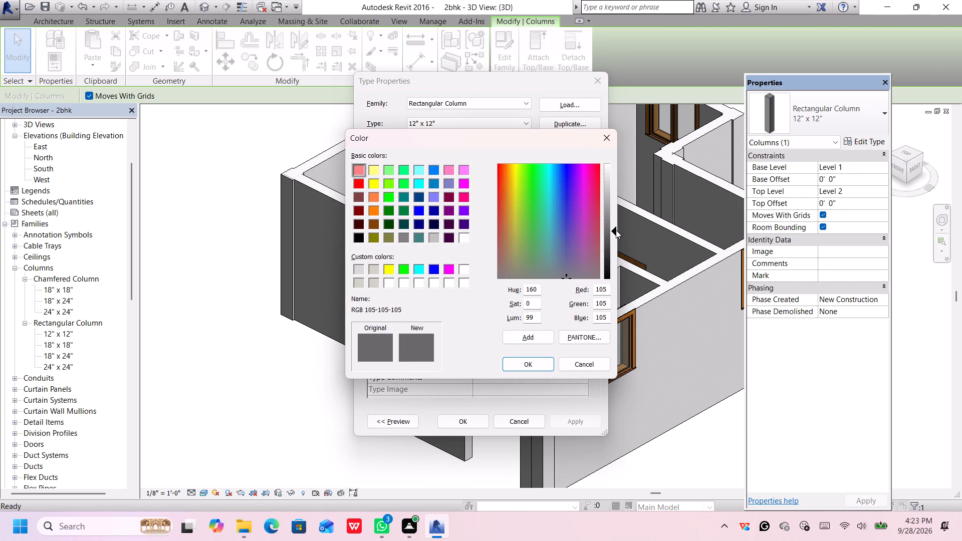
pyautogui.moveTo(616, 230); pyautogui.dragTo(613, 254)
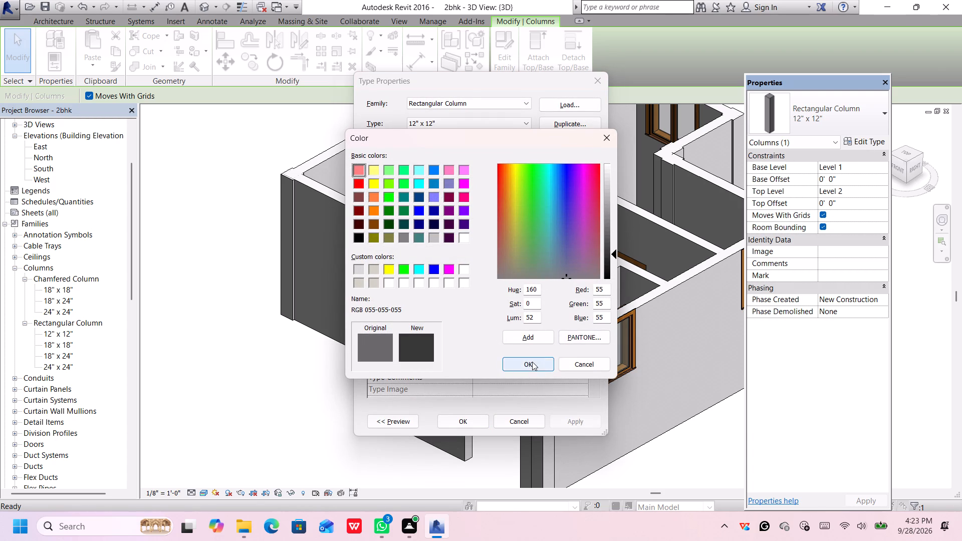
pyautogui.click(532, 362)
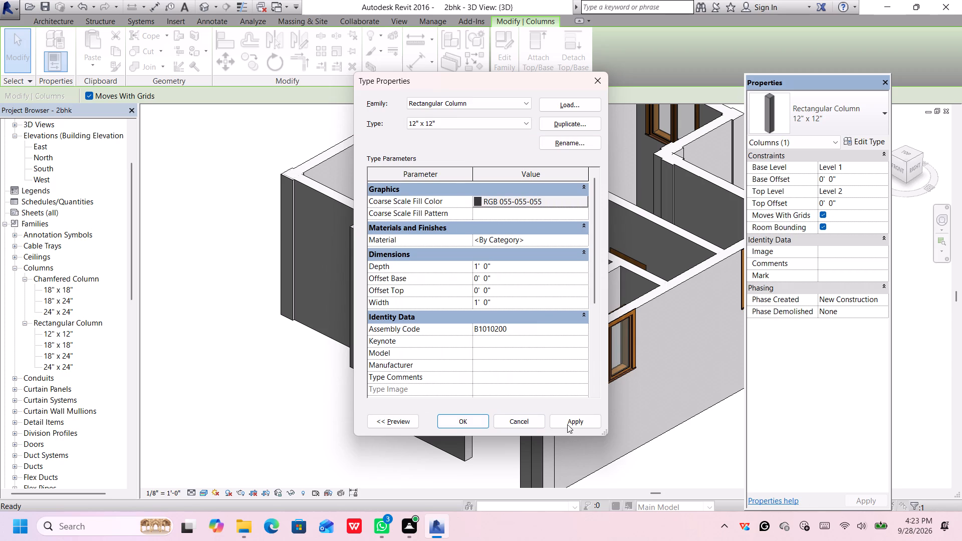
pyautogui.click(567, 423)
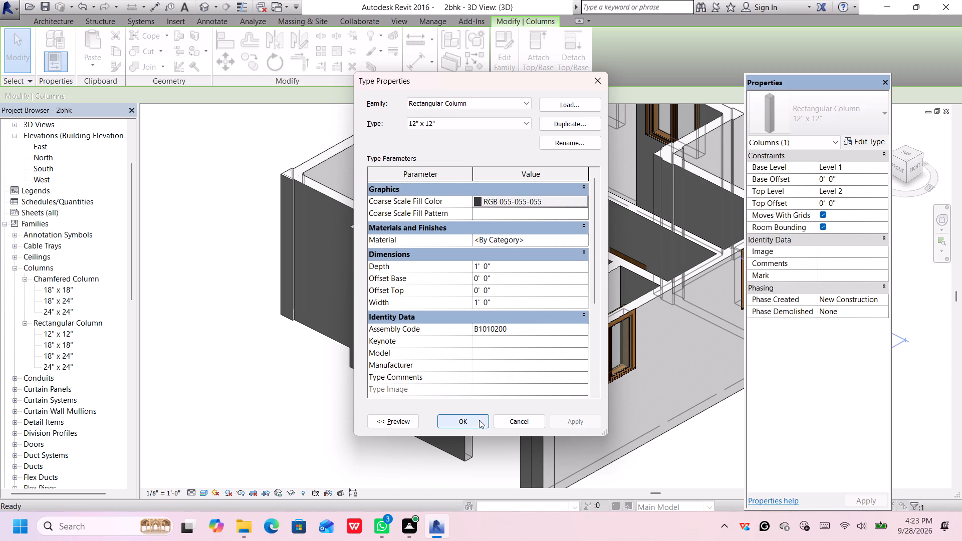
pyautogui.click(479, 420)
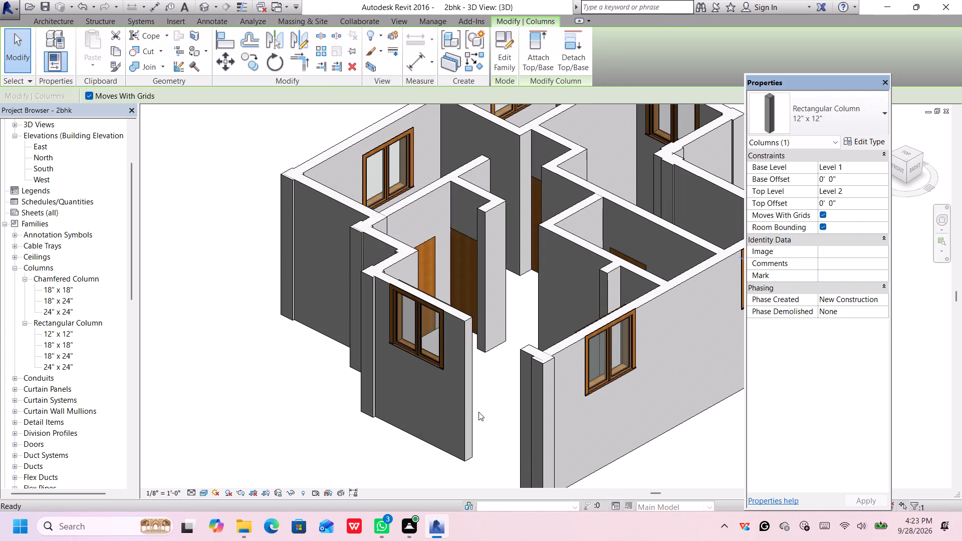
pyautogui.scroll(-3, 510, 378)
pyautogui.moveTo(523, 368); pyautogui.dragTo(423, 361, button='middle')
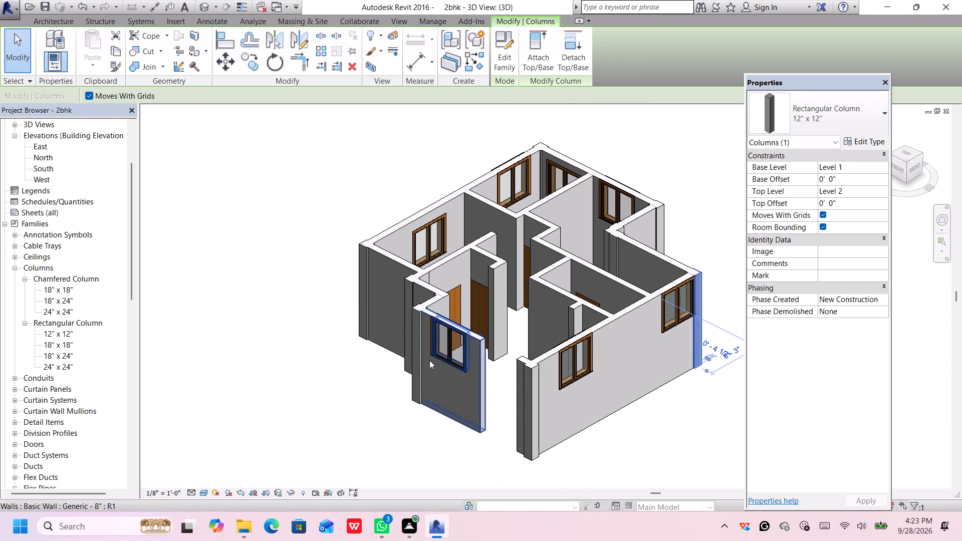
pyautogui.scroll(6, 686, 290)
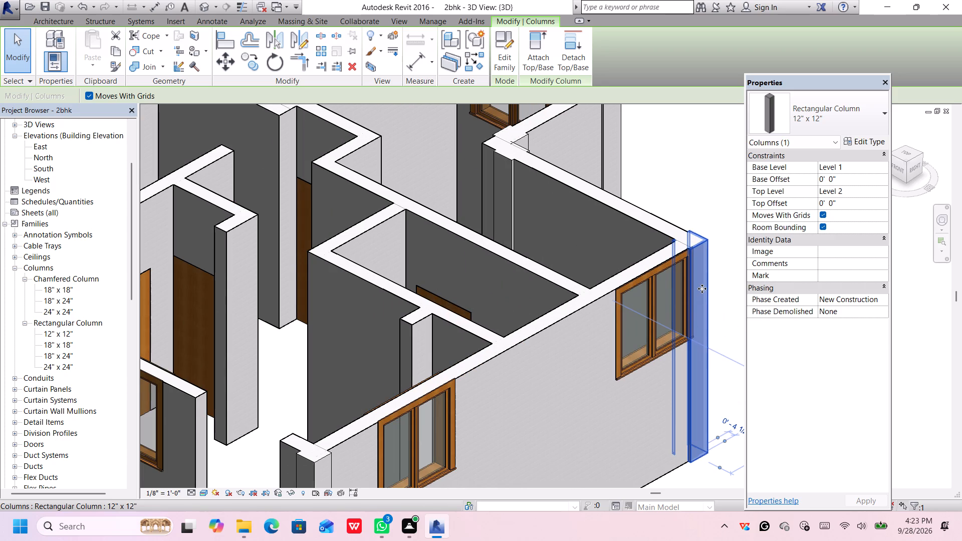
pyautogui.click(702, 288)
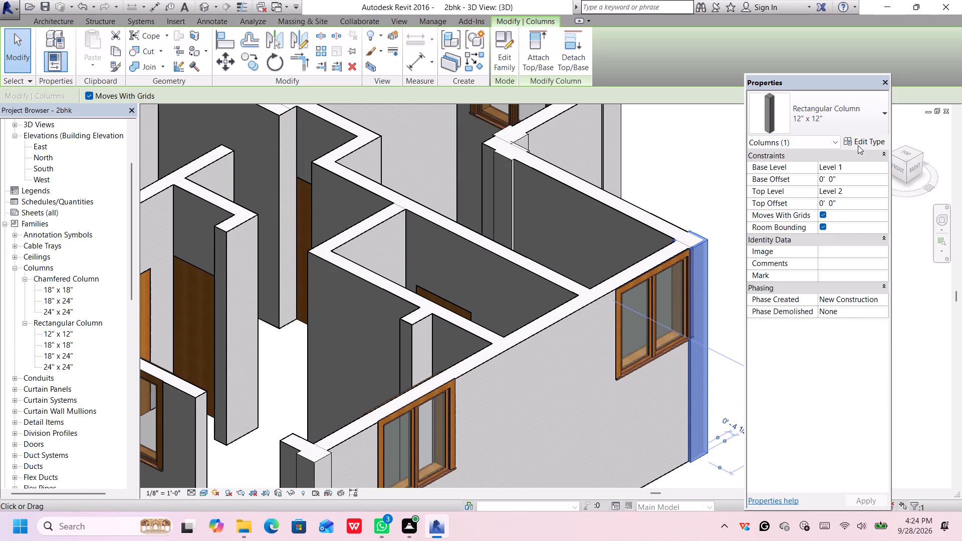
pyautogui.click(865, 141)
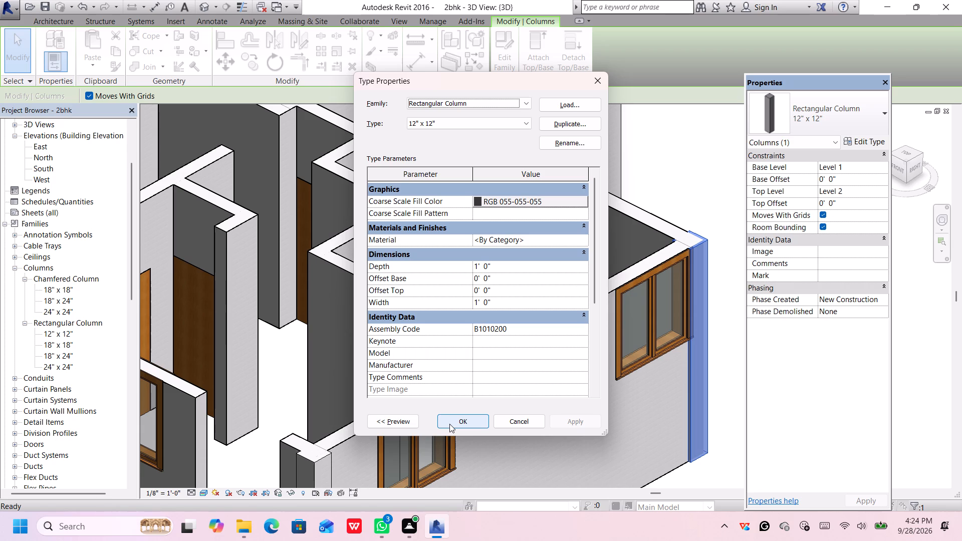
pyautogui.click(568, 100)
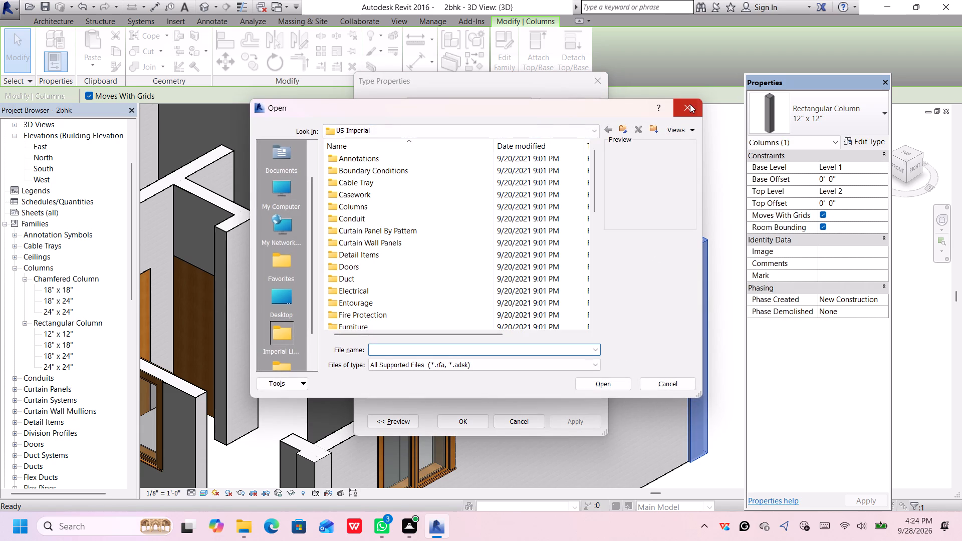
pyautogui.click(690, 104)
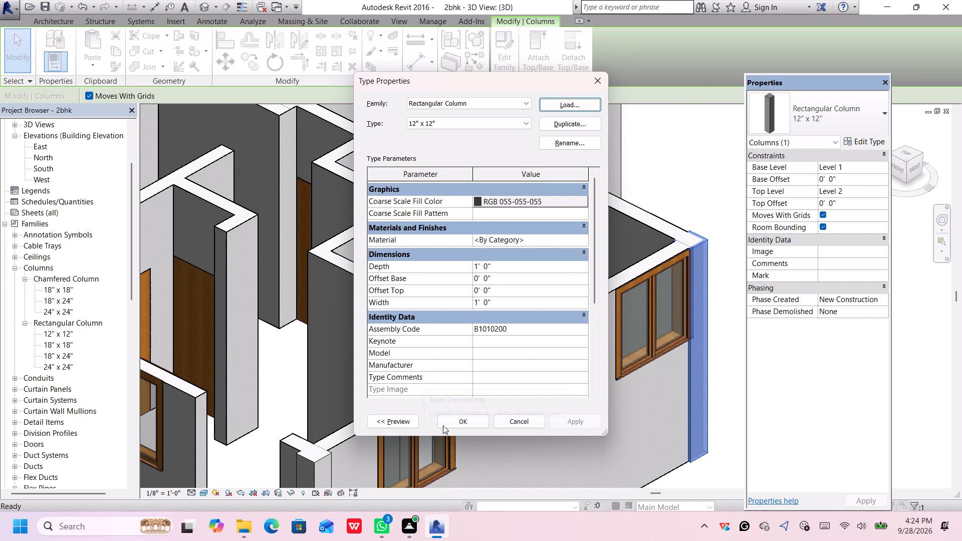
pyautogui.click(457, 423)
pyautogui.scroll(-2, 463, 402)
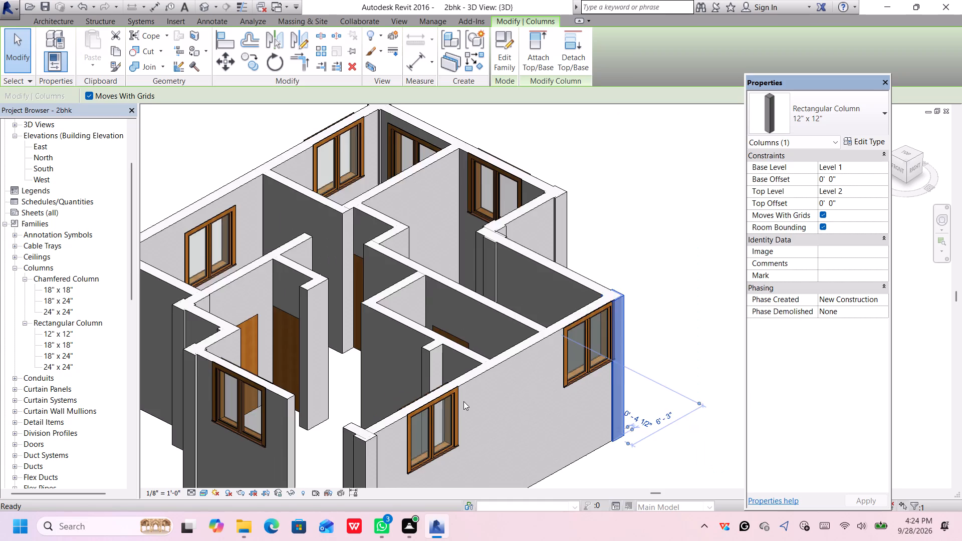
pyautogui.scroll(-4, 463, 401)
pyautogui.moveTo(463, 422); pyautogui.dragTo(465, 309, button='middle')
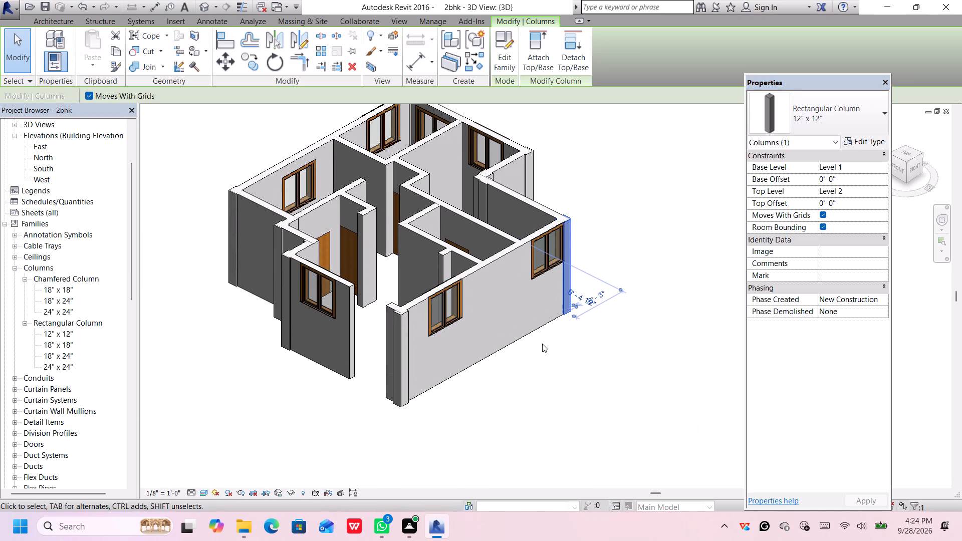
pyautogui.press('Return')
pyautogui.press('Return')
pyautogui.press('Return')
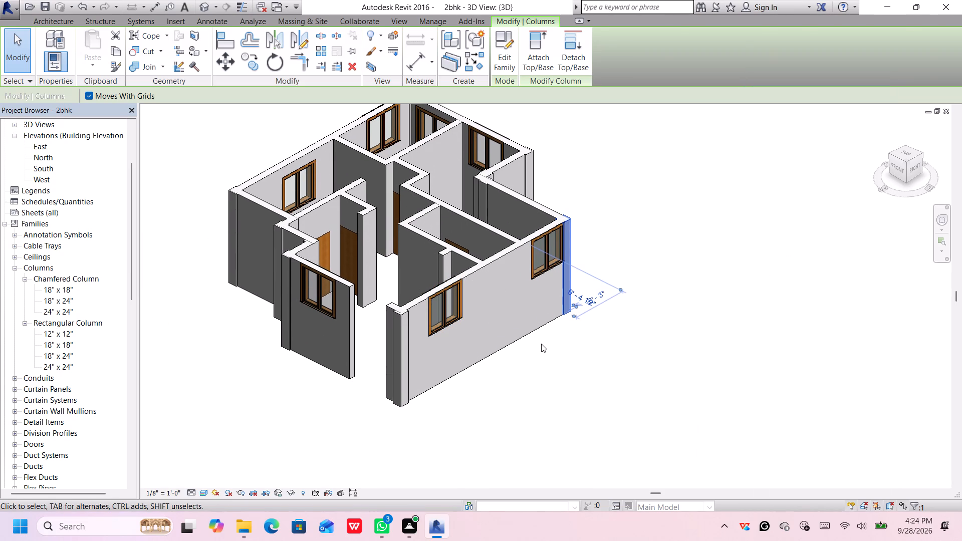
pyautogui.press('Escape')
# Duplicate the type of the far corner column on the long windowed wall as 12" x 12" 2.
pyautogui.click(567, 296)
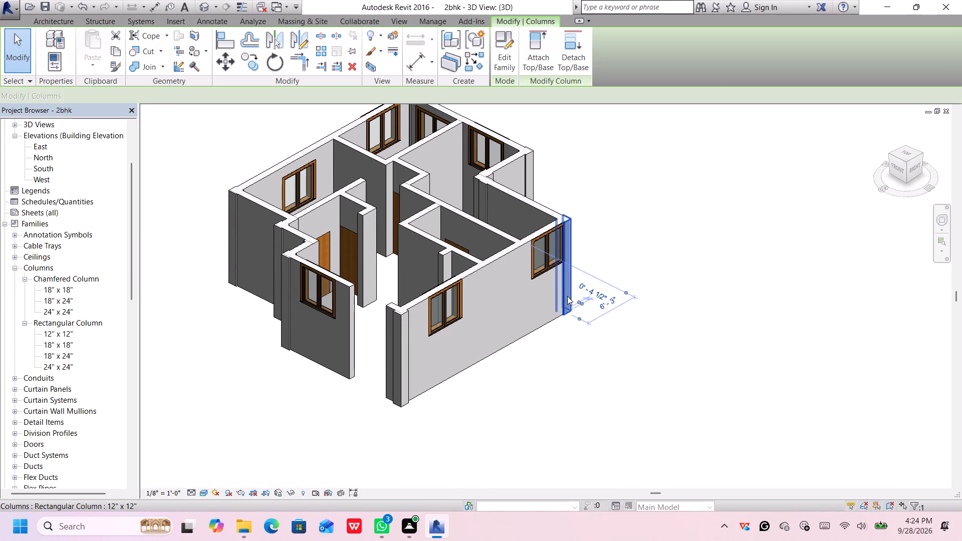
pyautogui.rightClick(566, 296)
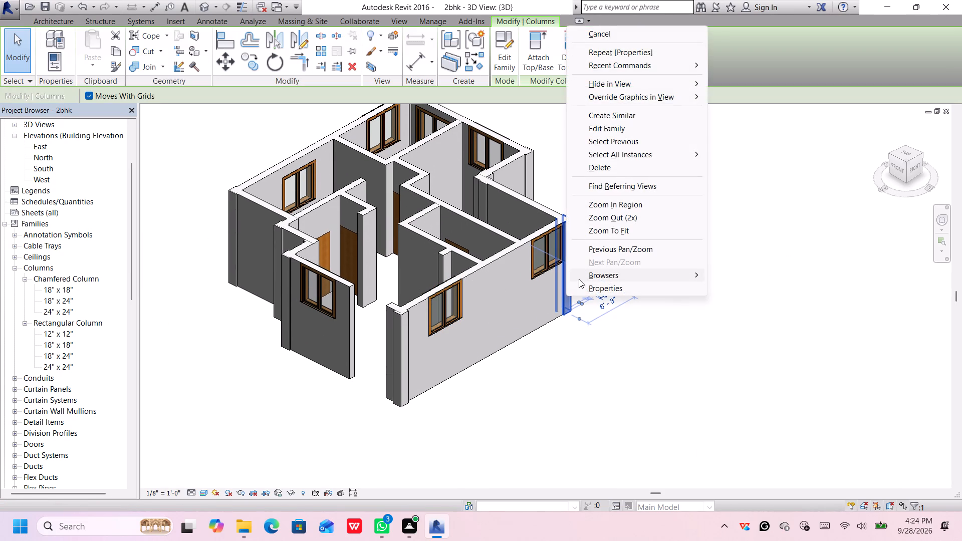
pyautogui.click(583, 289)
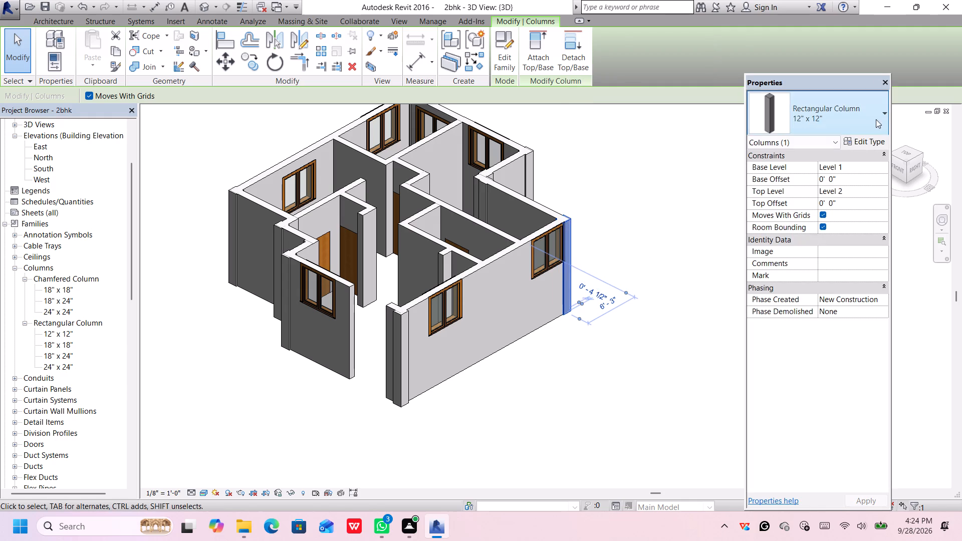
pyautogui.click(854, 141)
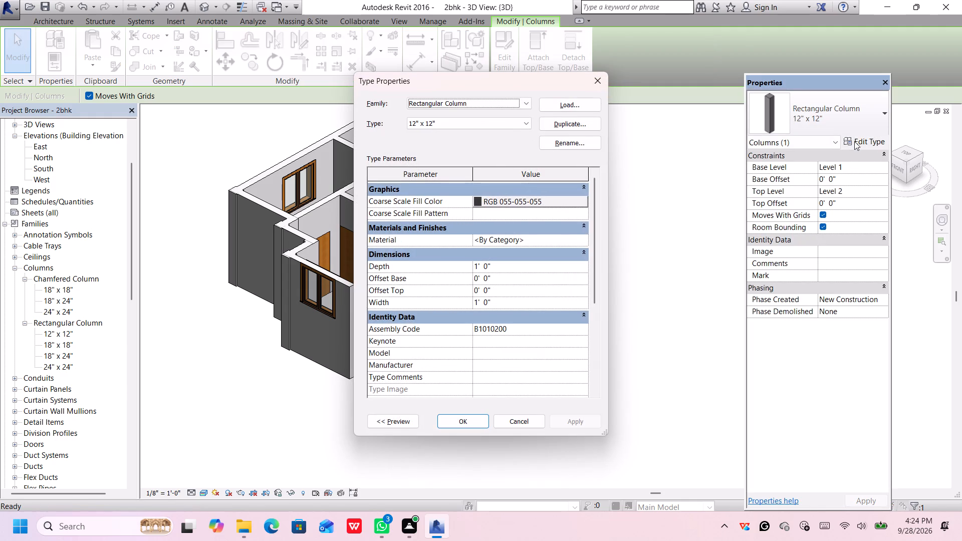
pyautogui.click(562, 118)
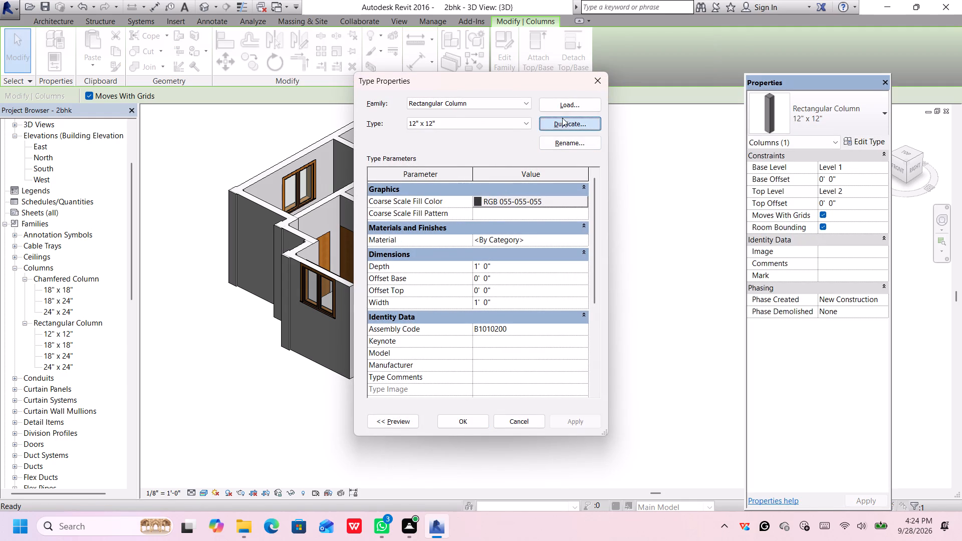
pyautogui.click(494, 247)
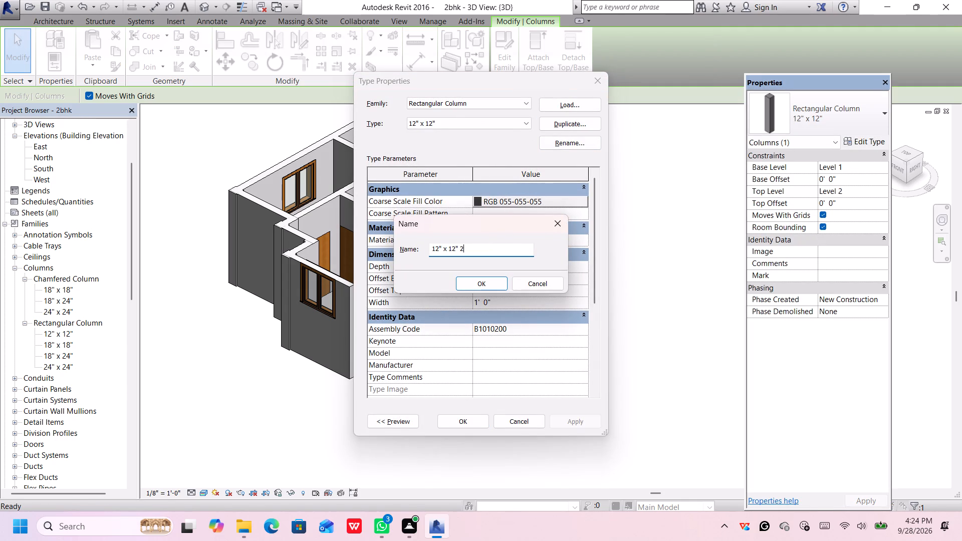
pyautogui.click(493, 247)
pyautogui.click(482, 279)
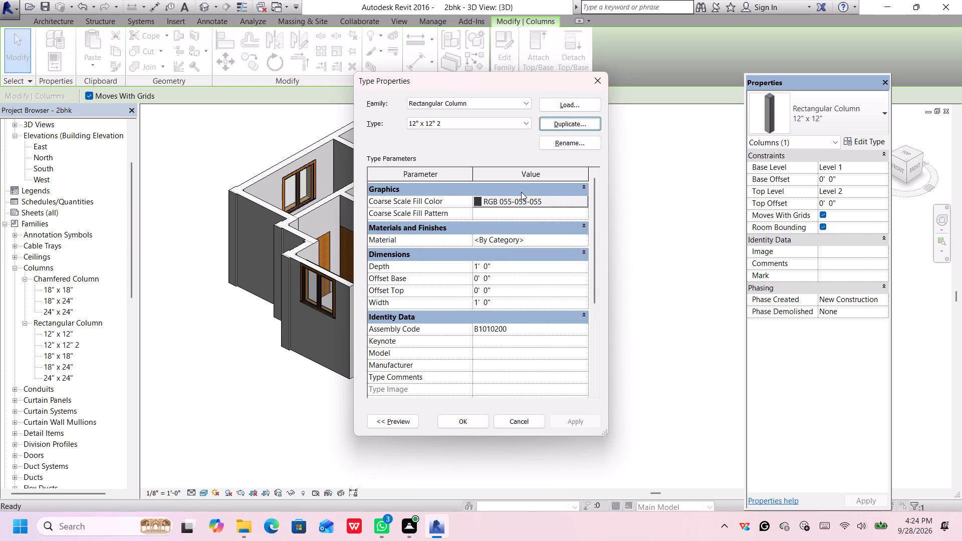
# Set the Coarse Scale Fill Color of the 12" x 12" 2 column type to RGB 061-061-061.
pyautogui.click(522, 204)
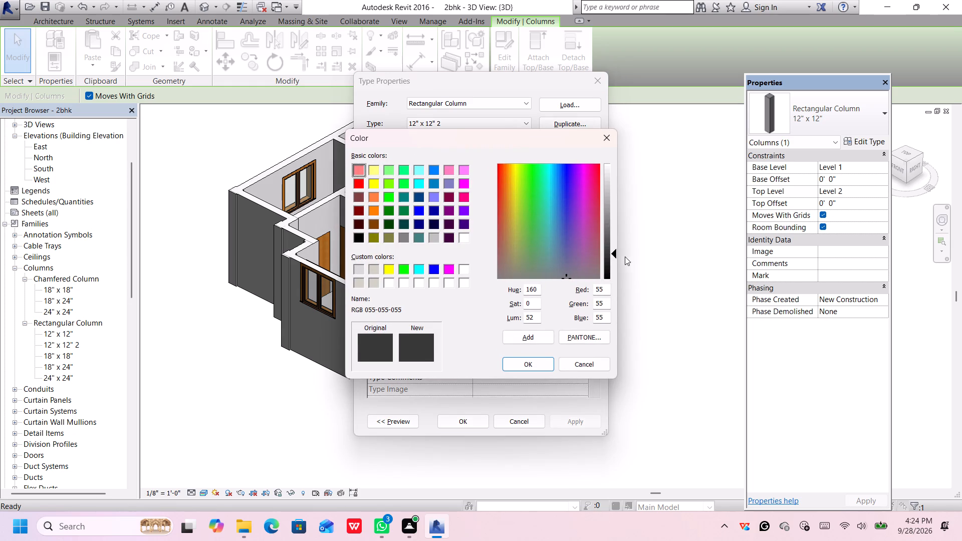
pyautogui.click(610, 256)
pyautogui.click(609, 251)
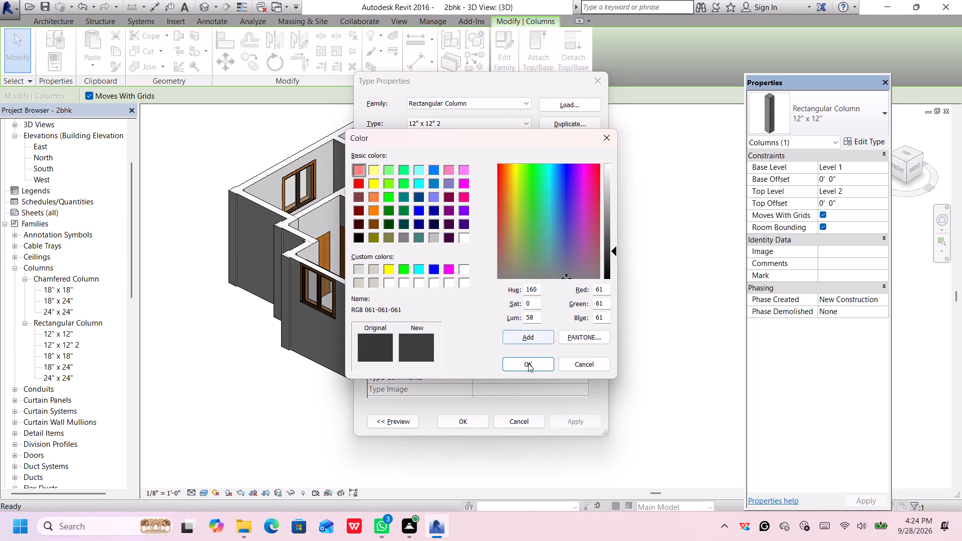
pyautogui.click(527, 366)
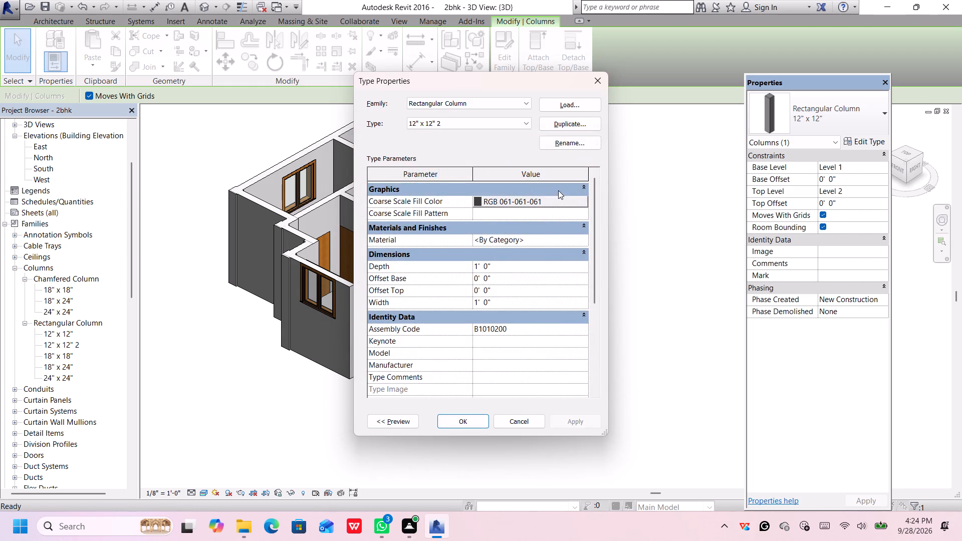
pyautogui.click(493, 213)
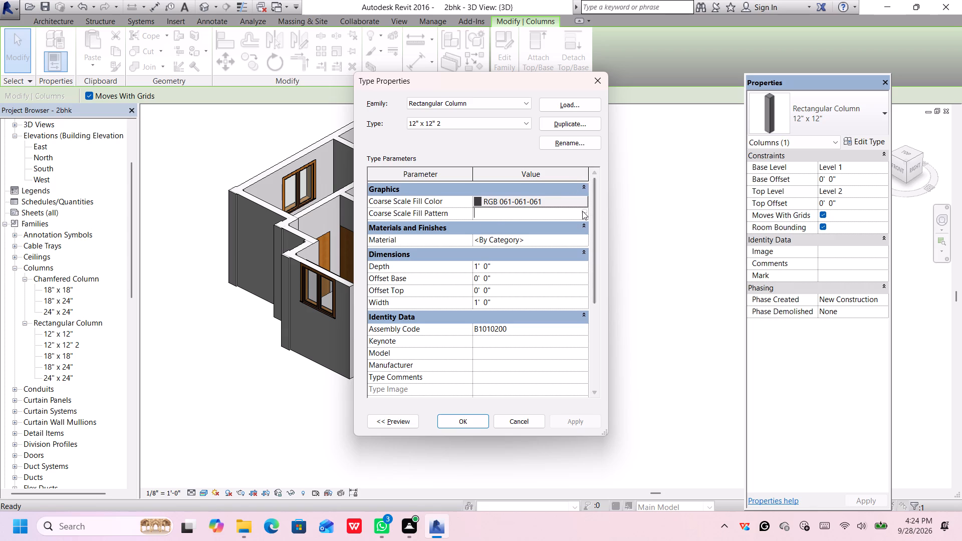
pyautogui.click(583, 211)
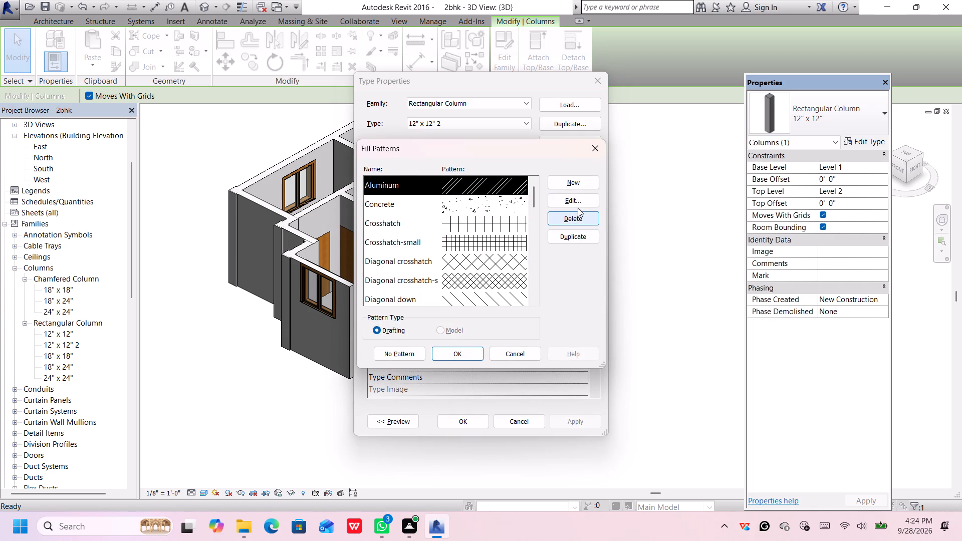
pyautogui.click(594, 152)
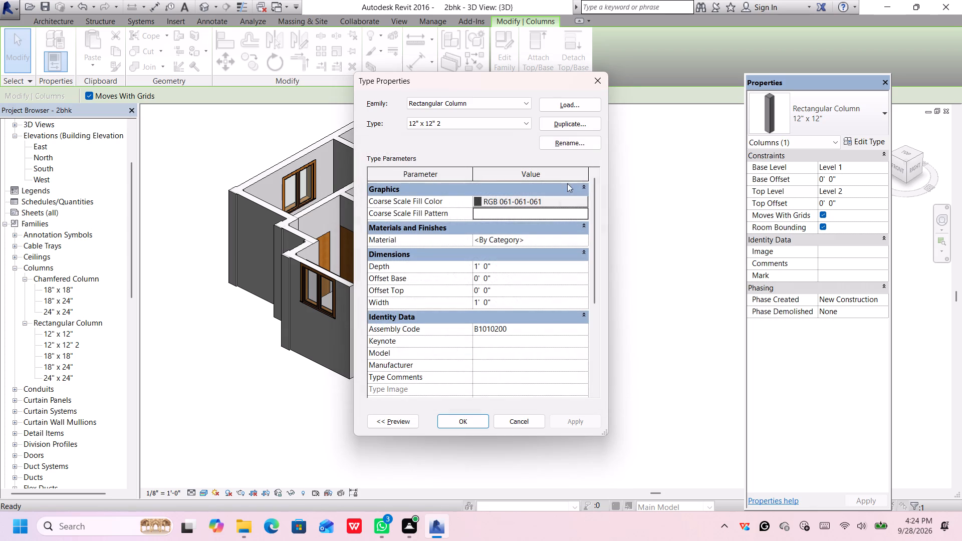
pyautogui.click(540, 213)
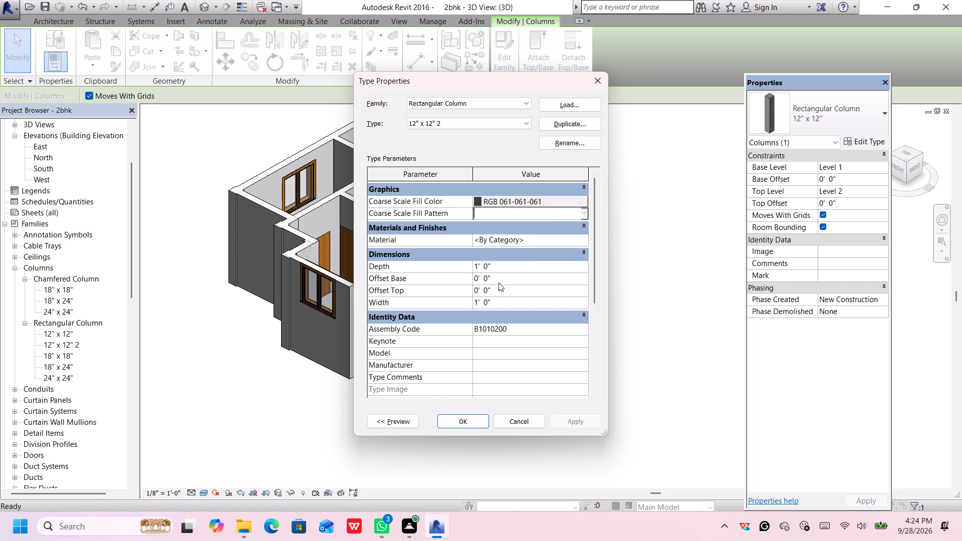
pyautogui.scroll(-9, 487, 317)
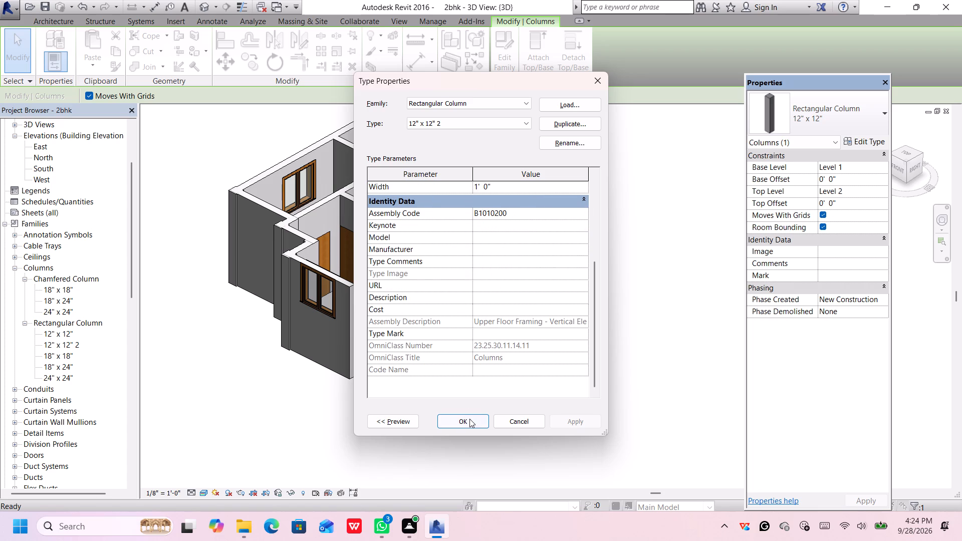
# Accept the 12" x 12" 2 type properties for the selected far corner column.
pyautogui.click(469, 419)
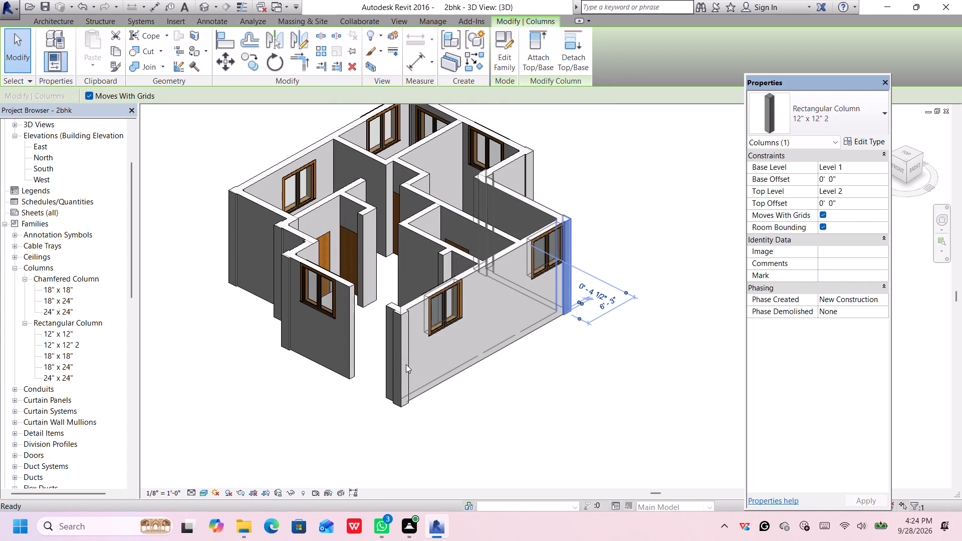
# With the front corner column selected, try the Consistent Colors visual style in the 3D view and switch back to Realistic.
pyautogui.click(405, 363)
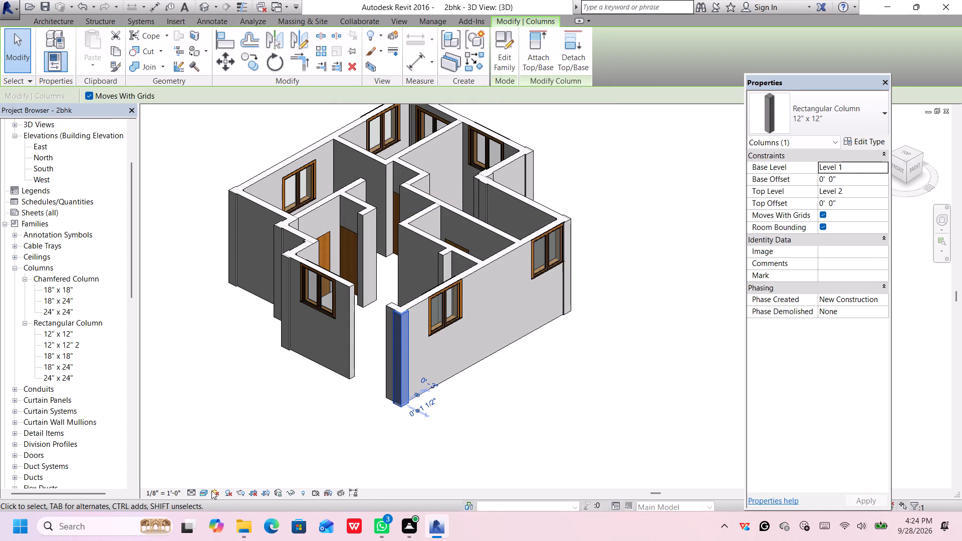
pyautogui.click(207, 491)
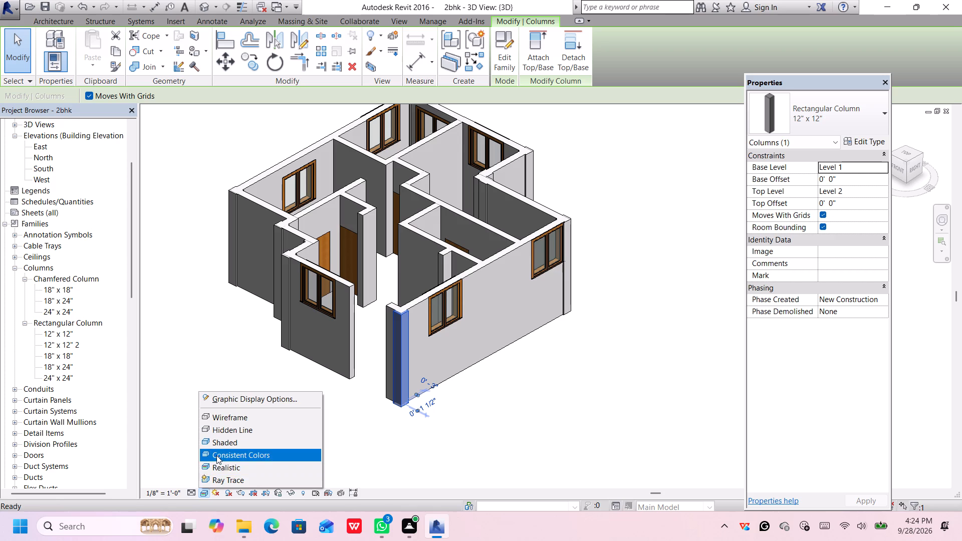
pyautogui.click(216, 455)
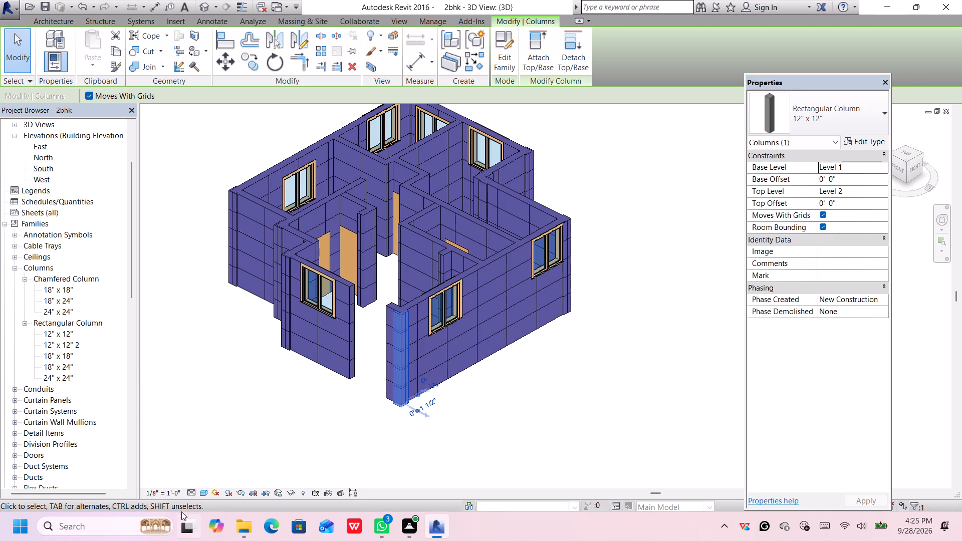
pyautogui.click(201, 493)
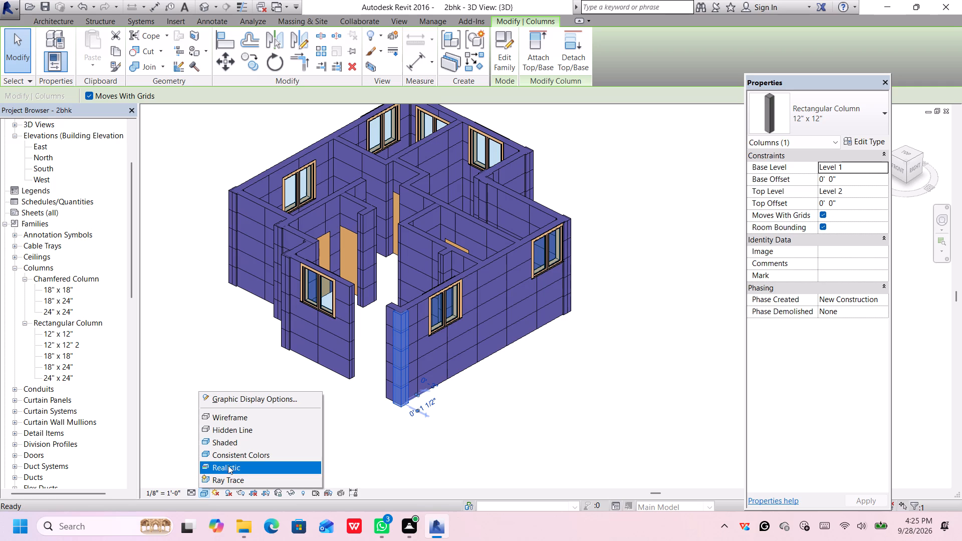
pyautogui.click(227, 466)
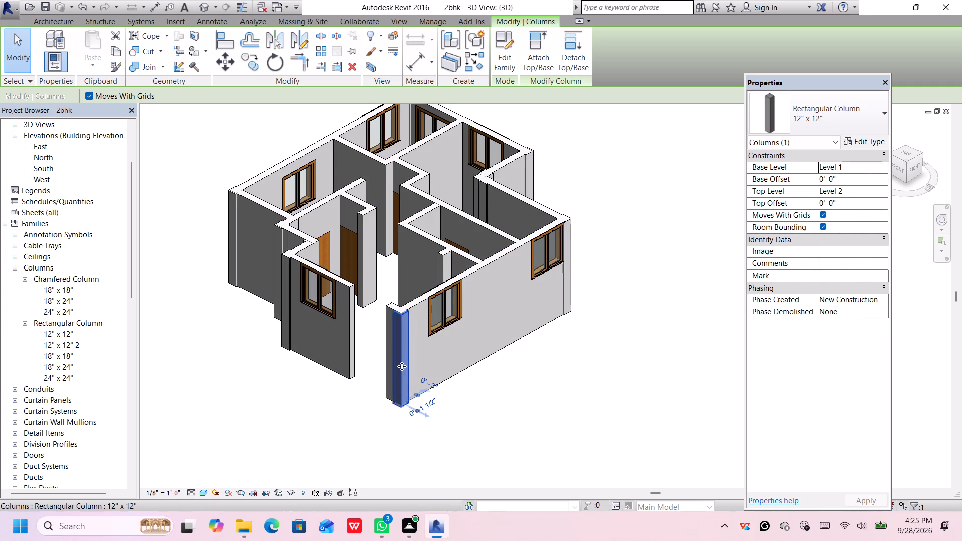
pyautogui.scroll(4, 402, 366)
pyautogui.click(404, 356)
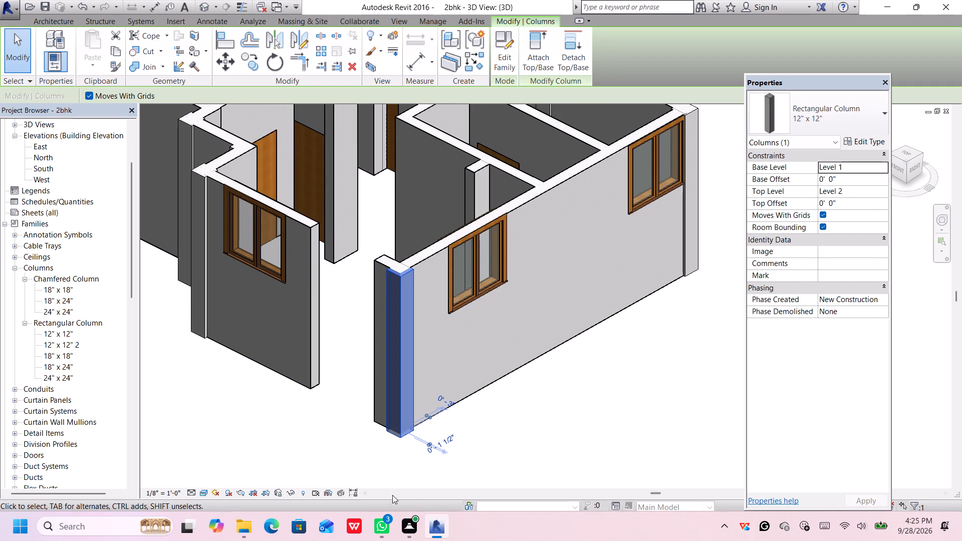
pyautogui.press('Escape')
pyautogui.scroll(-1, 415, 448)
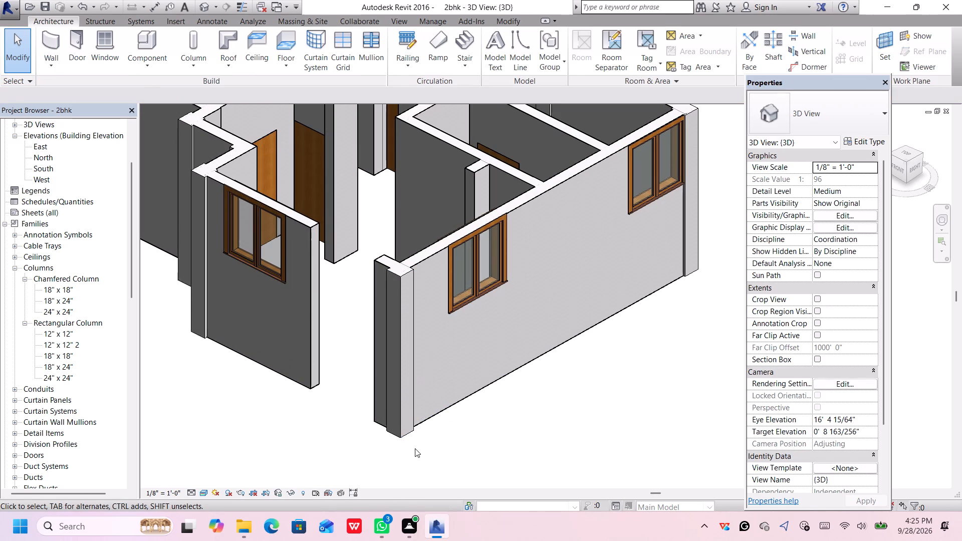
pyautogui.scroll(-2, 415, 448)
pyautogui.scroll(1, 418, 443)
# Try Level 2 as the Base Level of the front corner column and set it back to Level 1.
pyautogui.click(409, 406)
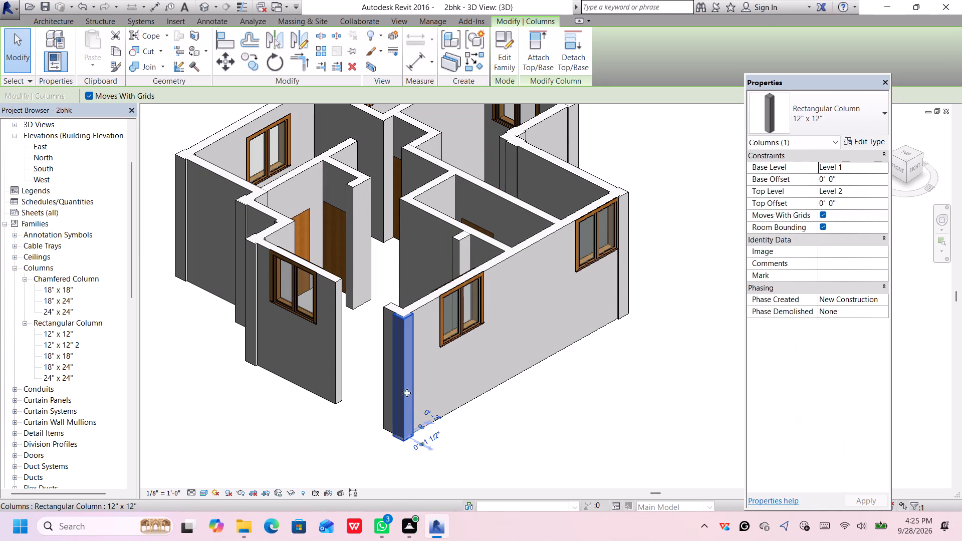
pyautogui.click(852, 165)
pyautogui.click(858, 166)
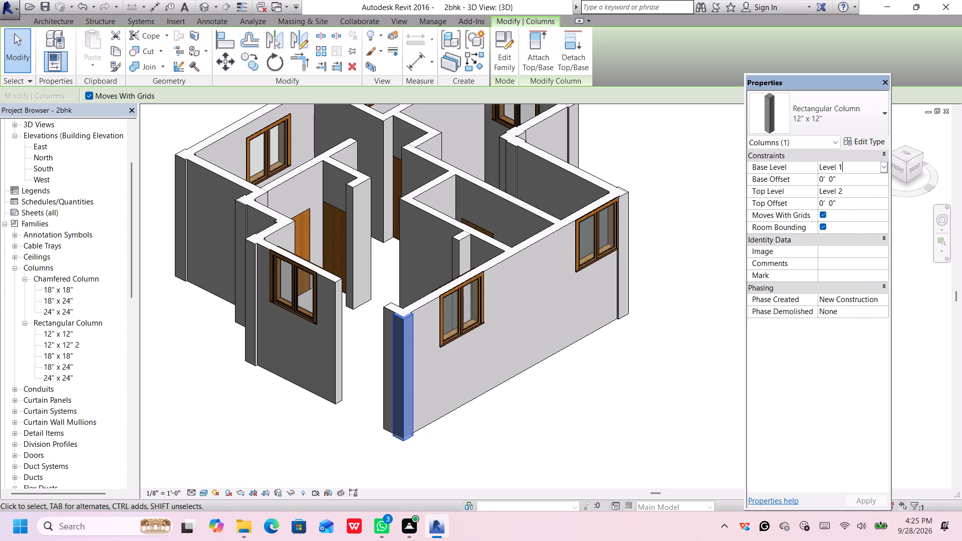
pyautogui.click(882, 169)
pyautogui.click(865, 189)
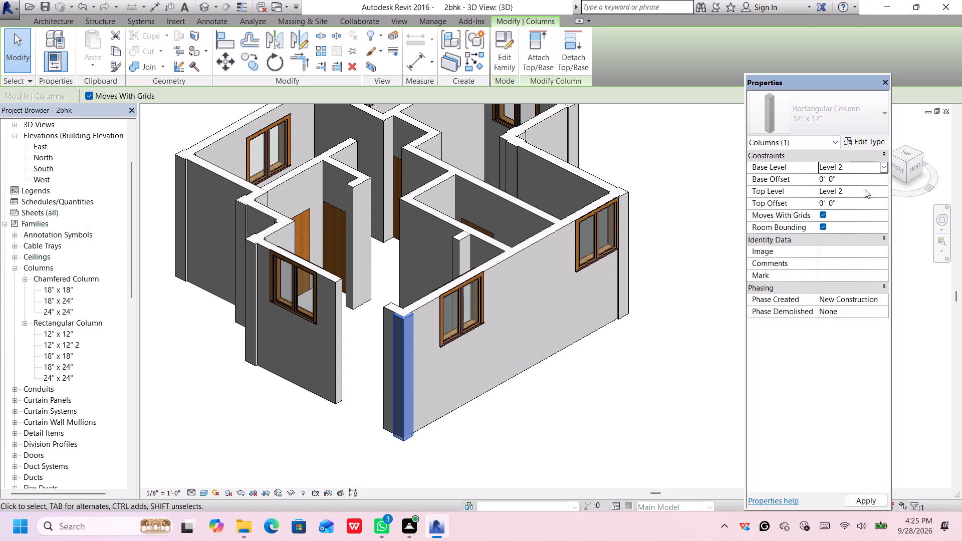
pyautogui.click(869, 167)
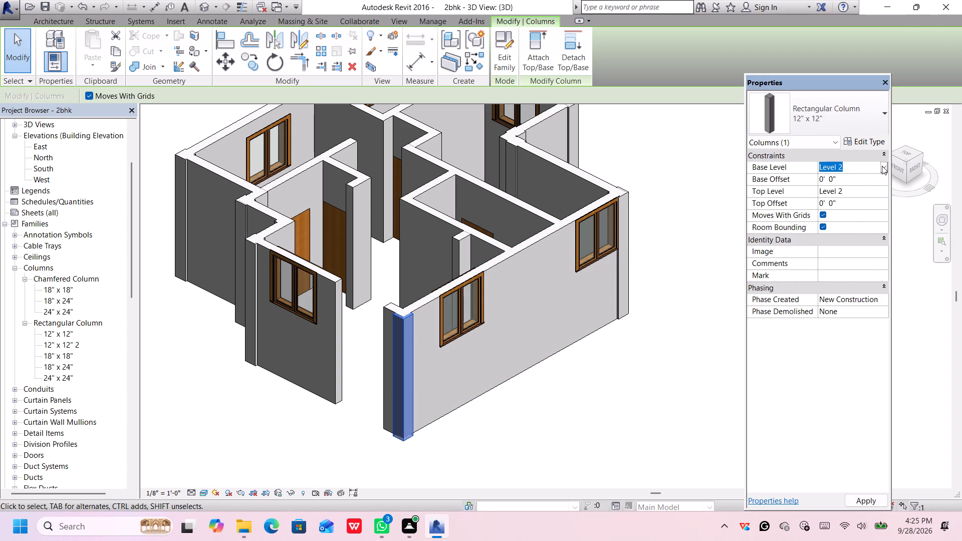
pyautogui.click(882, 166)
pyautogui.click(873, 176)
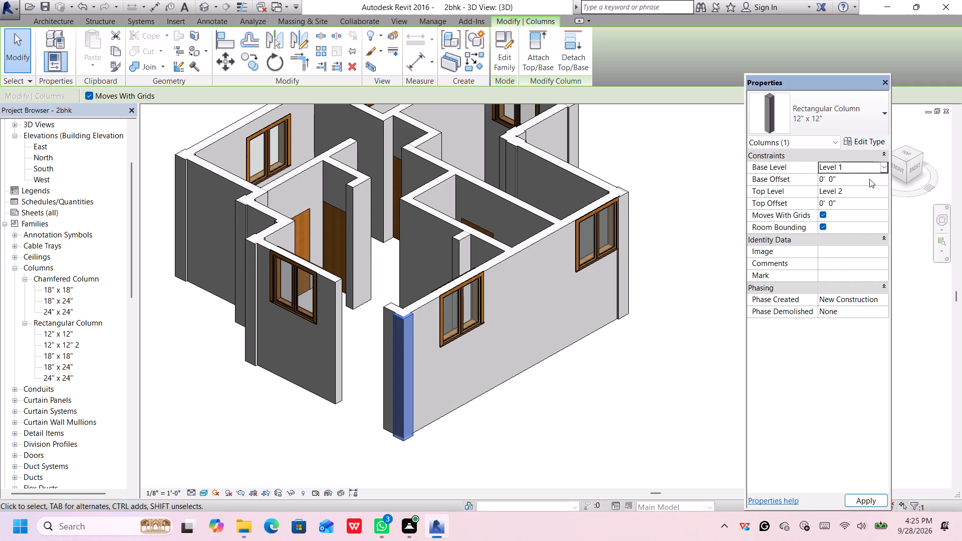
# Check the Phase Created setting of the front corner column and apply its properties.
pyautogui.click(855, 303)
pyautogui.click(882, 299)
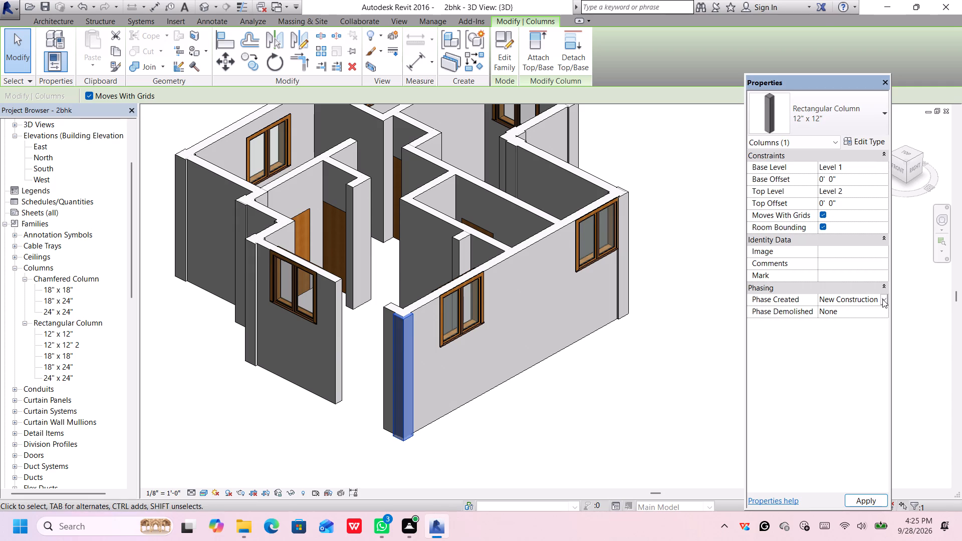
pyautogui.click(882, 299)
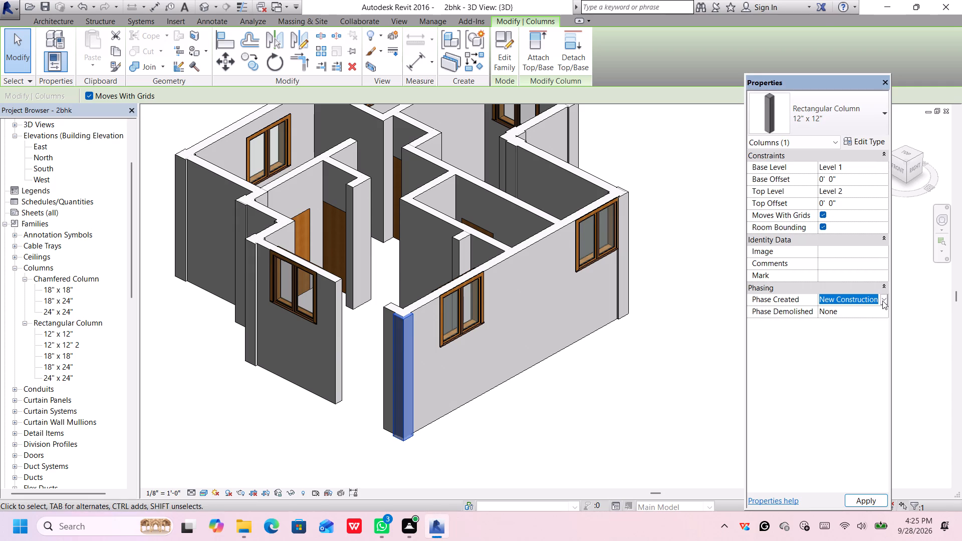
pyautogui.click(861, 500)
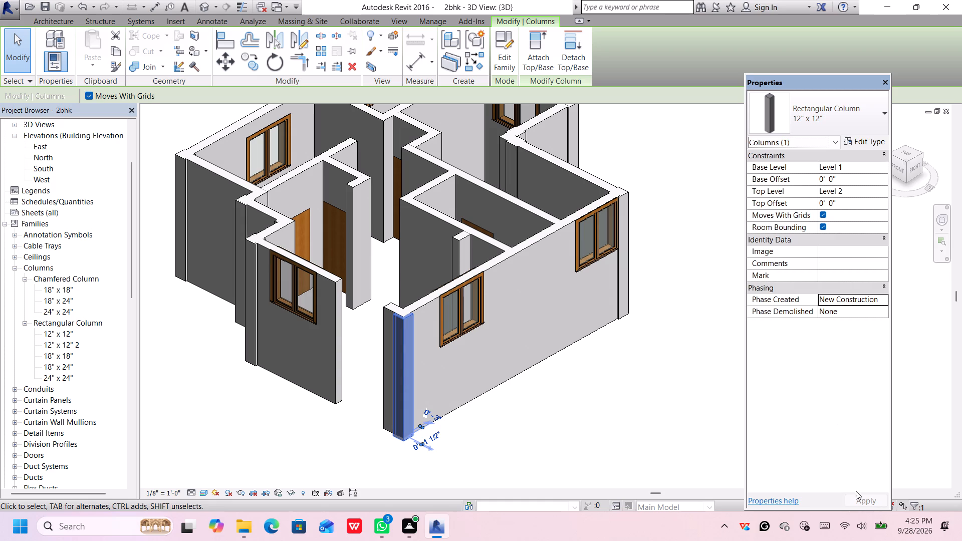
# Deselect the column and examine the house's rooms and corner columns from a higher viewing angle.
pyautogui.scroll(-1, 535, 392)
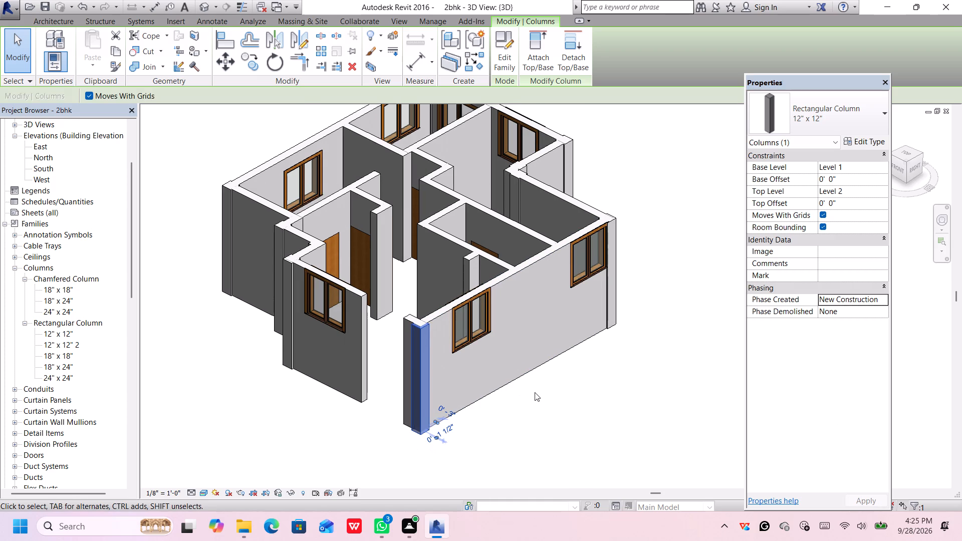
pyautogui.press('Escape')
pyautogui.scroll(1, 538, 380)
pyautogui.moveTo(559, 295); pyautogui.dragTo(574, 352, button='middle')
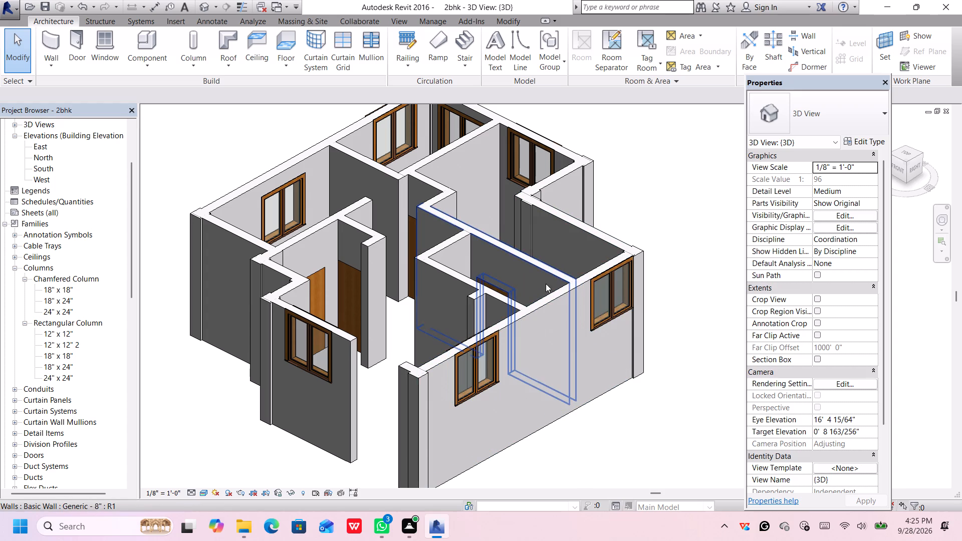
pyautogui.scroll(2, 624, 282)
pyautogui.scroll(-2, 624, 284)
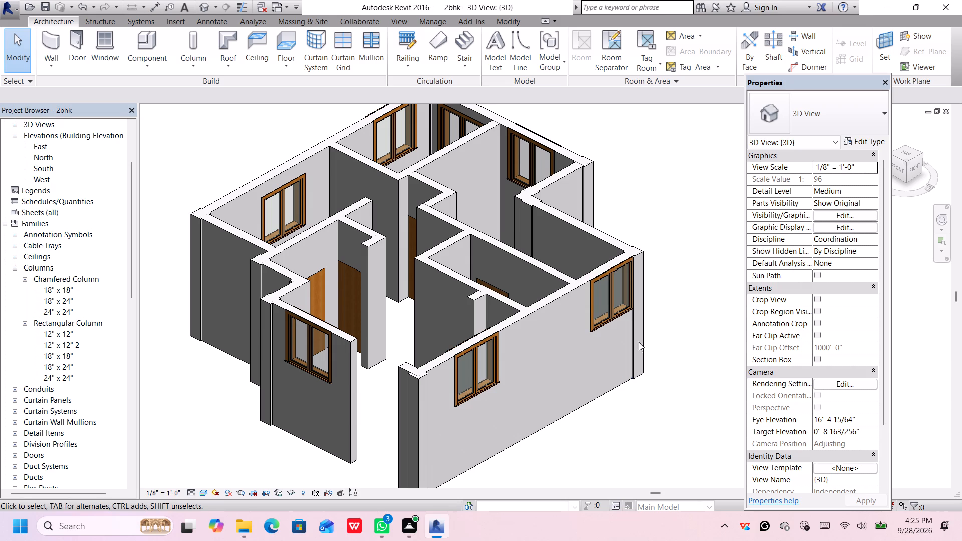
pyautogui.moveTo(682, 334); pyautogui.dragTo(692, 400, button='middle')
pyautogui.keyDown('shift'); pyautogui.moveTo(591, 220); pyautogui.dragTo(593, 231, button='middle'); pyautogui.keyUp('shift')
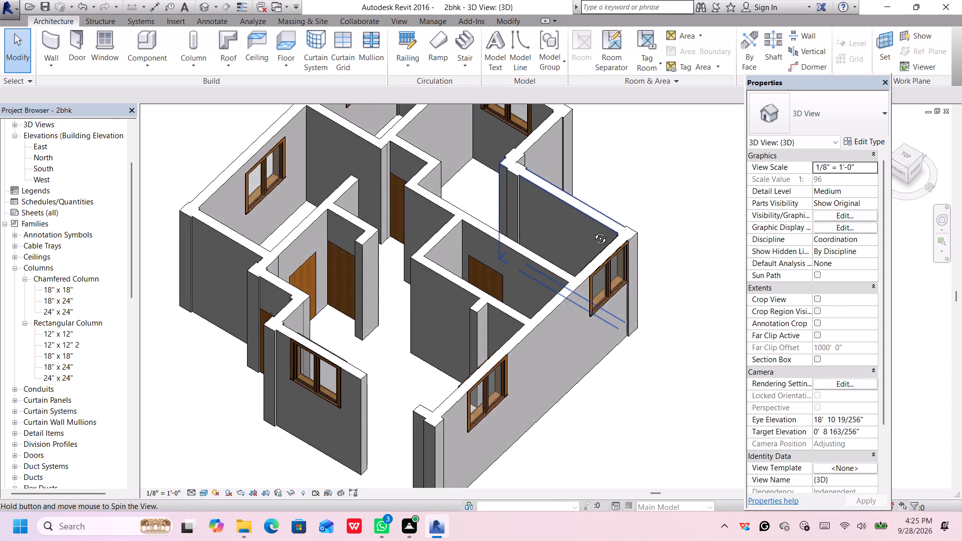
# Examine the house's rooms, doors, windows and corner columns in the 3D view from several angles, then as a whole.
pyautogui.keyDown('shift'); pyautogui.moveTo(593, 231); pyautogui.dragTo(593, 235, button='middle'); pyautogui.keyUp('shift')
pyautogui.keyDown('shift'); pyautogui.moveTo(467, 145); pyautogui.dragTo(489, 204, button='middle'); pyautogui.keyUp('shift')
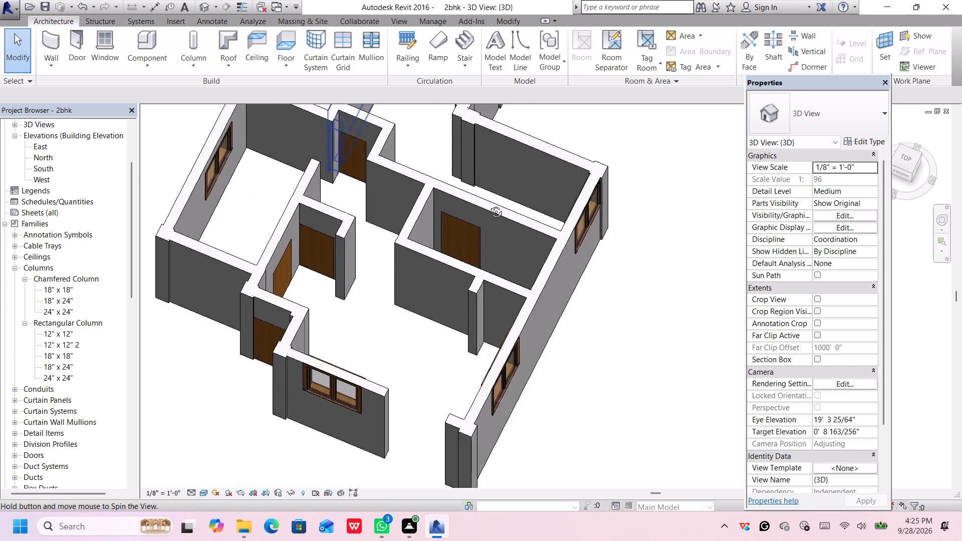
pyautogui.keyDown('shift'); pyautogui.moveTo(489, 204); pyautogui.dragTo(478, 196, button='middle'); pyautogui.keyUp('shift')
pyautogui.keyDown('shift'); pyautogui.scroll(3, 411, 127); pyautogui.keyUp('shift')
pyautogui.moveTo(407, 115); pyautogui.dragTo(418, 144, button='middle')
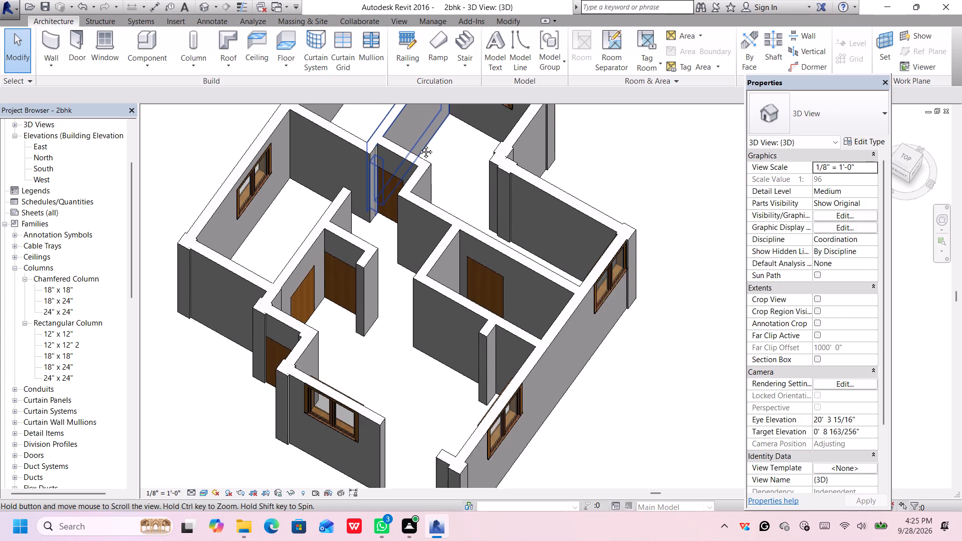
pyautogui.moveTo(418, 144); pyautogui.dragTo(458, 289, button='middle')
pyautogui.scroll(3, 399, 235)
pyautogui.scroll(-1, 415, 250)
pyautogui.moveTo(417, 252); pyautogui.dragTo(416, 250, button='middle')
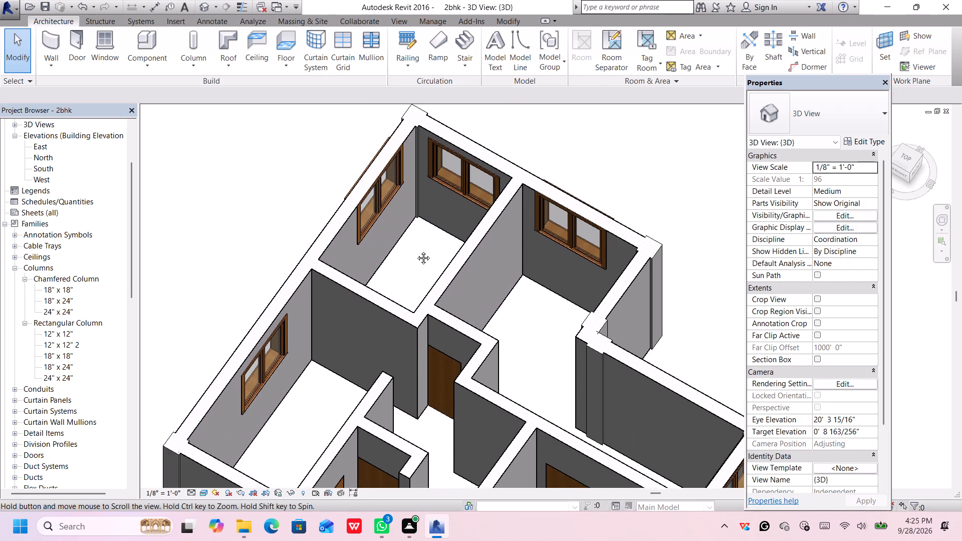
pyautogui.moveTo(416, 250); pyautogui.dragTo(372, 246, button='middle')
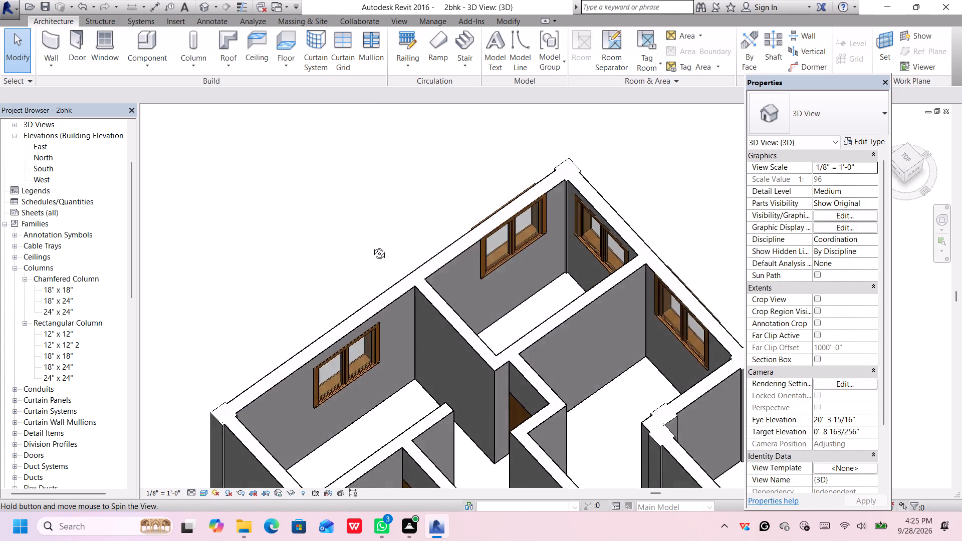
pyautogui.moveTo(372, 246); pyautogui.dragTo(360, 258, button='middle')
pyautogui.keyDown('shift'); pyautogui.moveTo(560, 344); pyautogui.dragTo(539, 308, button='middle'); pyautogui.keyUp('shift')
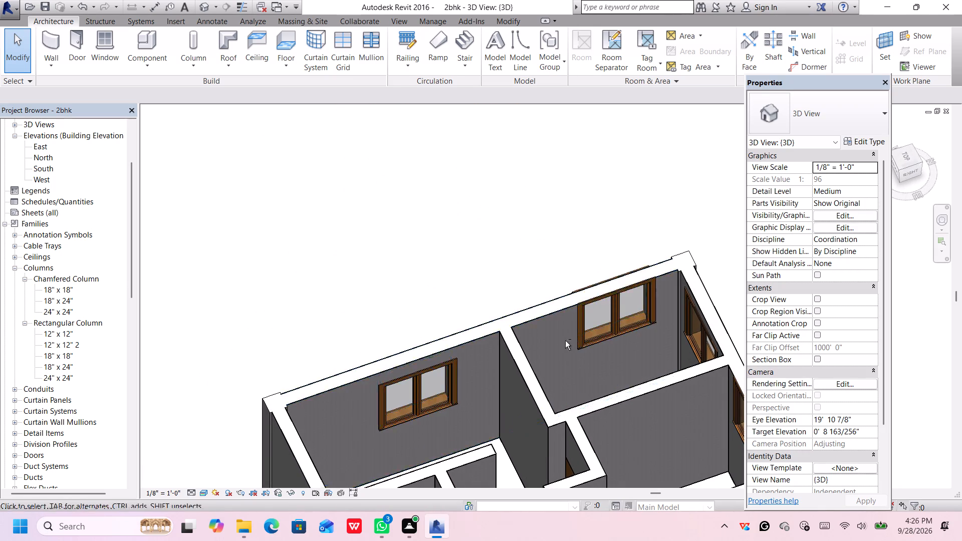
pyautogui.keyDown('shift'); pyautogui.scroll(-3, 567, 350); pyautogui.keyUp('shift')
pyautogui.keyDown('shift'); pyautogui.moveTo(578, 411); pyautogui.dragTo(530, 258, button='middle'); pyautogui.keyUp('shift')
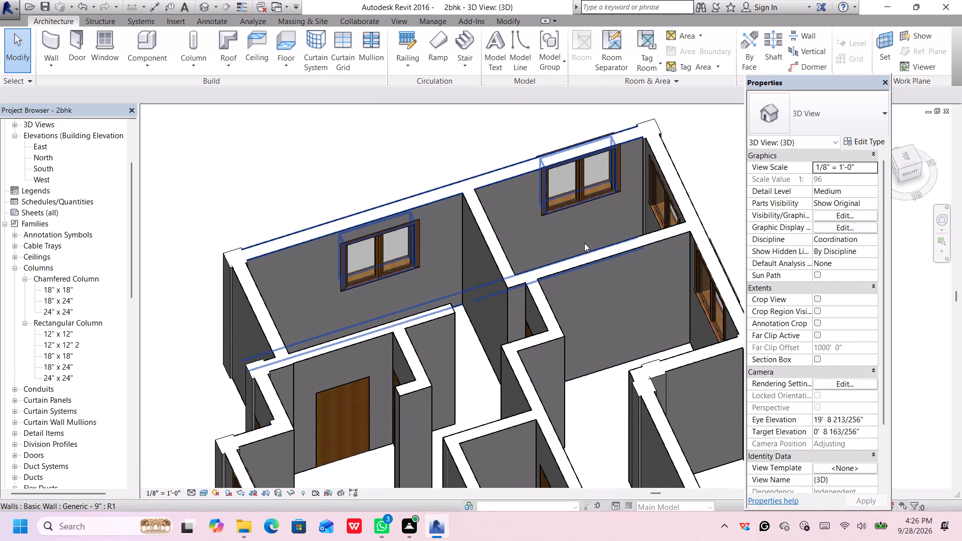
pyautogui.moveTo(587, 249); pyautogui.dragTo(540, 253, button='middle')
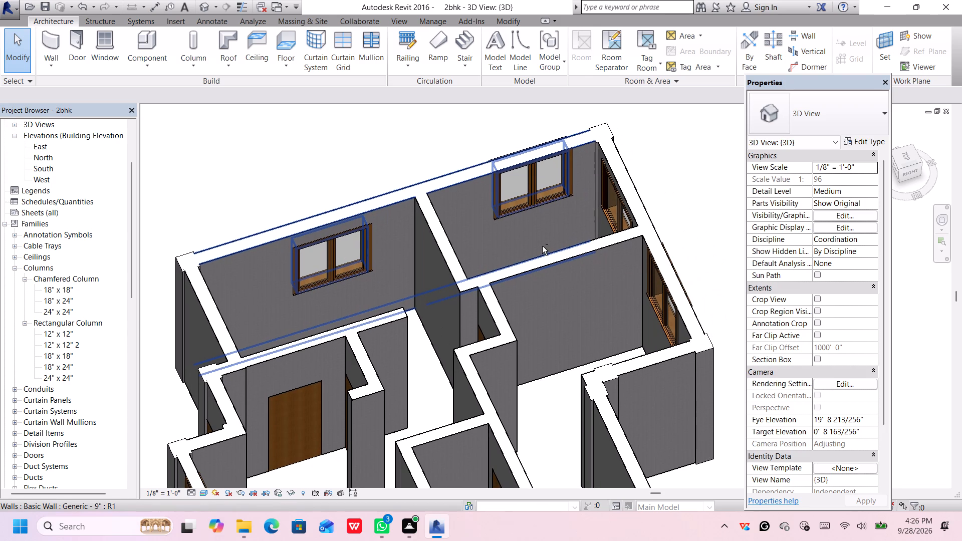
pyautogui.keyDown('shift'); pyautogui.middleClick(542, 246); pyautogui.keyUp('shift')
pyautogui.keyDown('shift'); pyautogui.moveTo(546, 258); pyautogui.dragTo(563, 302, button='middle'); pyautogui.keyUp('shift')
pyautogui.keyDown('shift'); pyautogui.scroll(-4, 554, 348); pyautogui.keyUp('shift')
pyautogui.keyDown('shift'); pyautogui.scroll(1, 552, 409); pyautogui.keyUp('shift')
pyautogui.keyDown('shift'); pyautogui.scroll(-10, 552, 409); pyautogui.keyUp('shift')
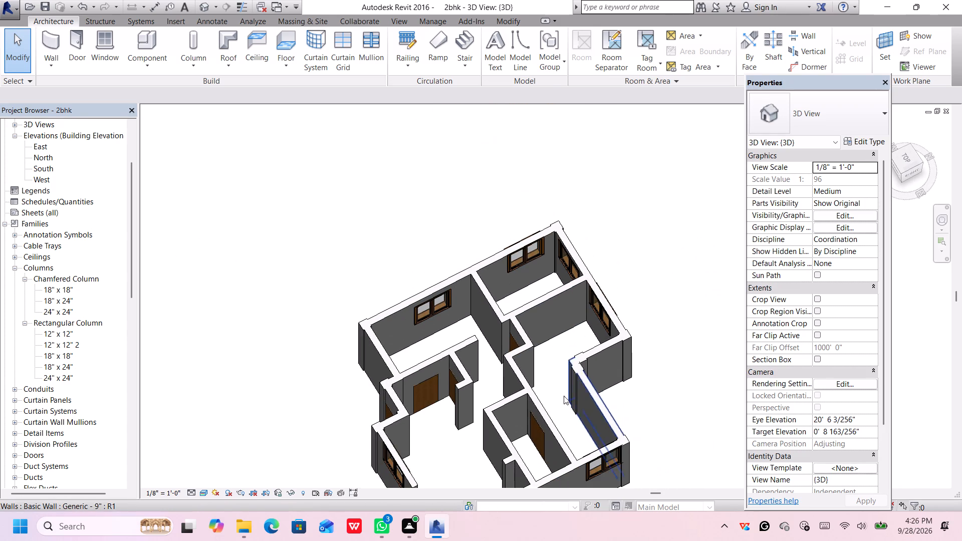
pyautogui.moveTo(561, 437); pyautogui.dragTo(559, 283, button='middle')
pyautogui.moveTo(522, 290); pyautogui.dragTo(522, 292, button='middle')
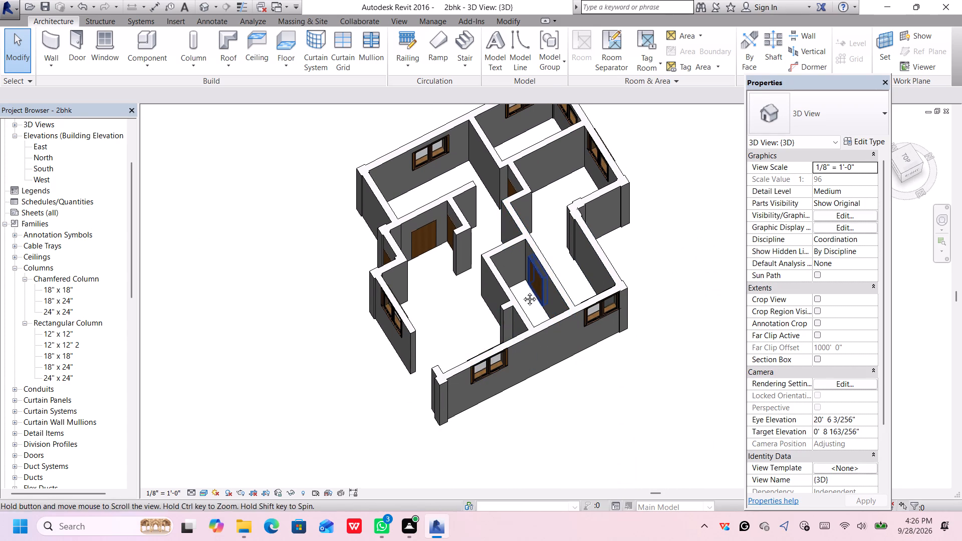
pyautogui.moveTo(522, 292); pyautogui.dragTo(516, 337, button='middle')
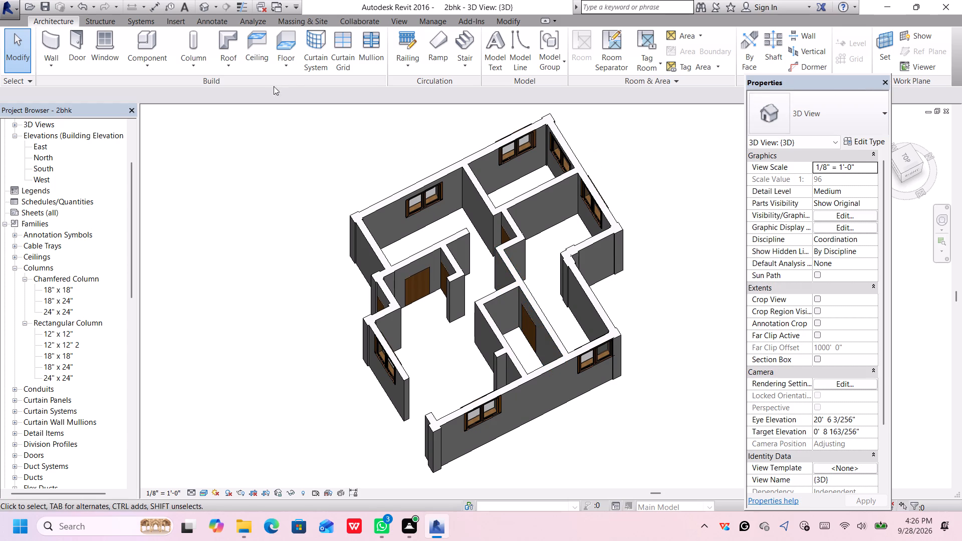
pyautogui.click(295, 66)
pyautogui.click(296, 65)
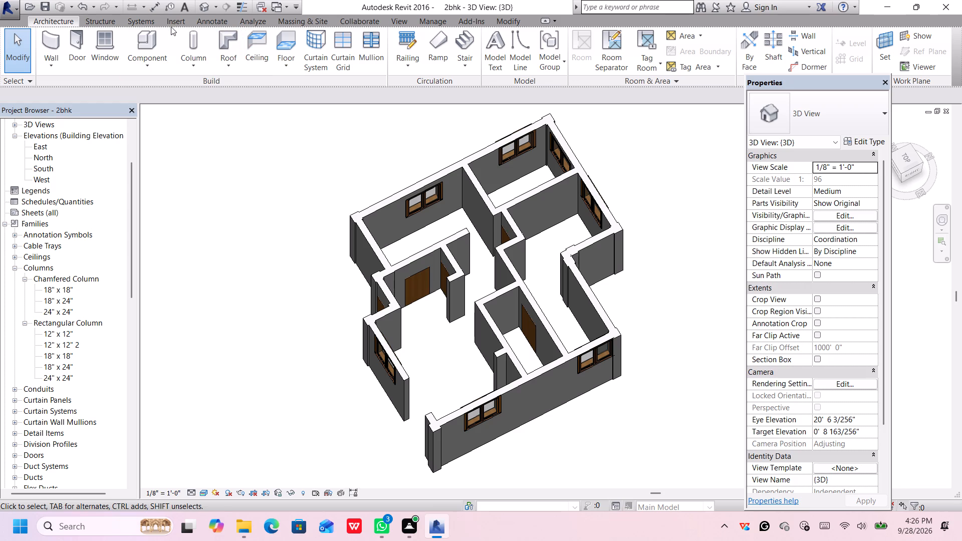
# Start placing a component and browse the Furniture folder of the US Imperial family library, previewing the Mirror-Ellipse family.
pyautogui.click(140, 41)
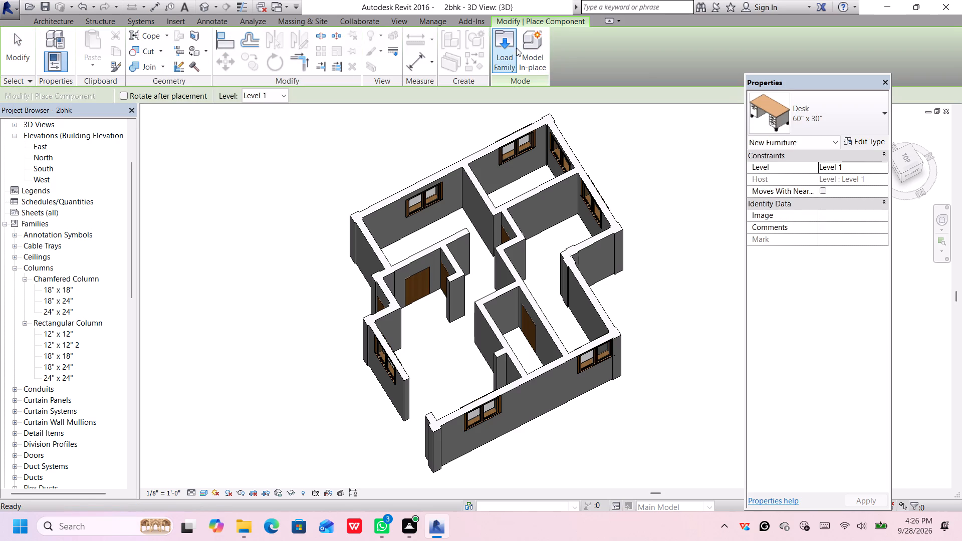
pyautogui.click(498, 39)
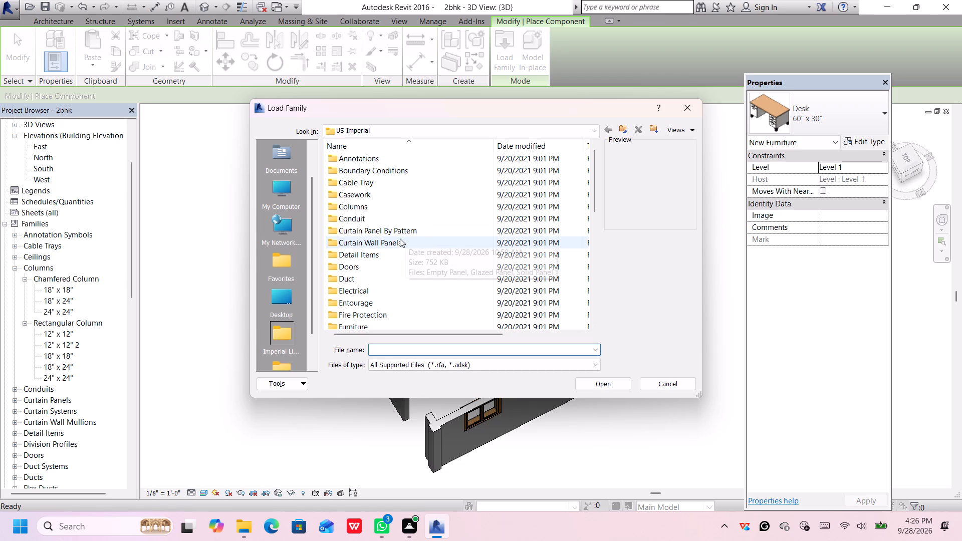
pyautogui.scroll(6, 400, 240)
pyautogui.scroll(-2, 398, 260)
pyautogui.scroll(4, 383, 276)
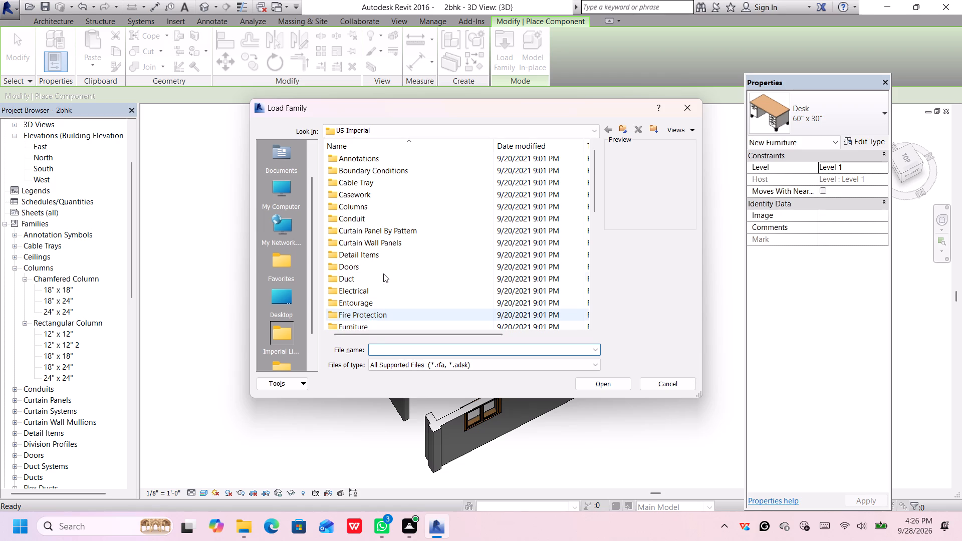
pyautogui.scroll(-1, 380, 317)
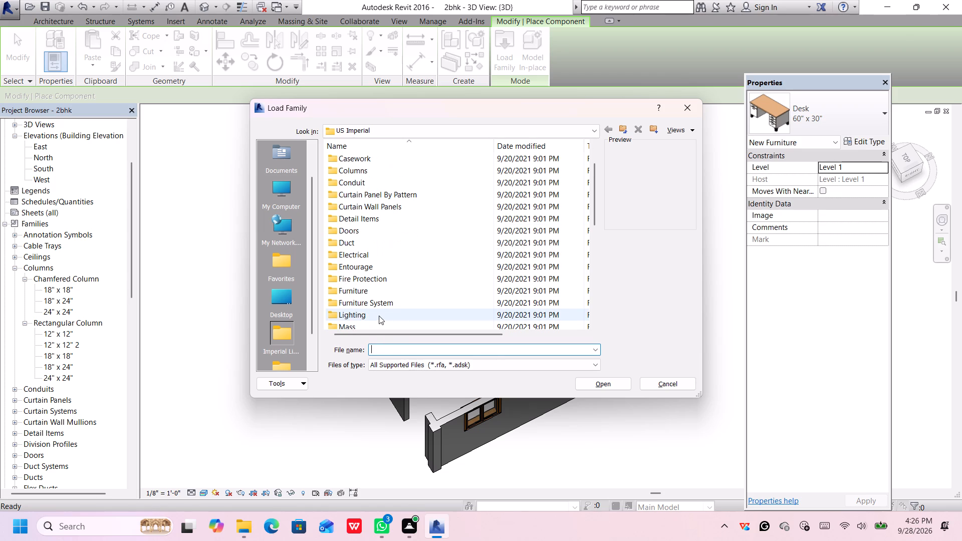
pyautogui.scroll(-1, 381, 297)
pyautogui.scroll(2, 381, 297)
pyautogui.scroll(-1, 381, 297)
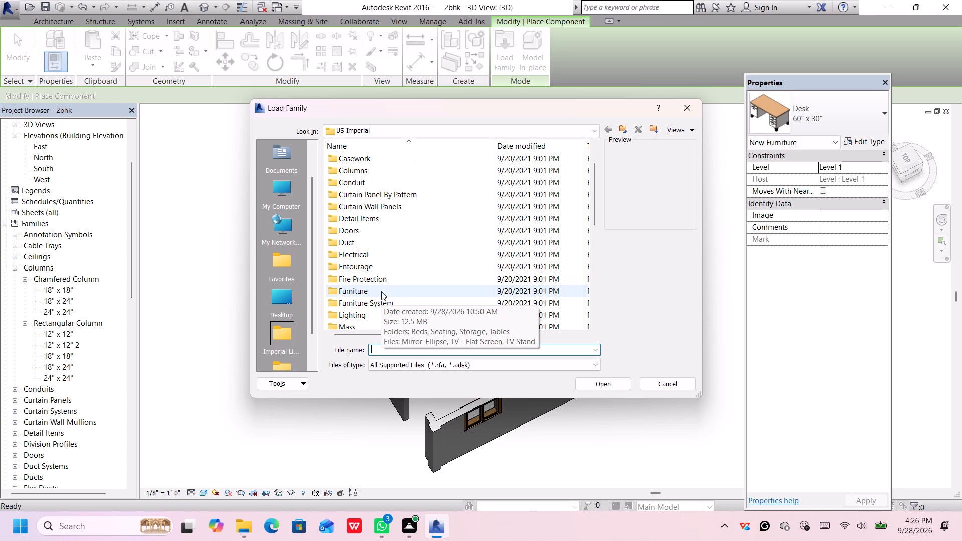
pyautogui.doubleClick(381, 291)
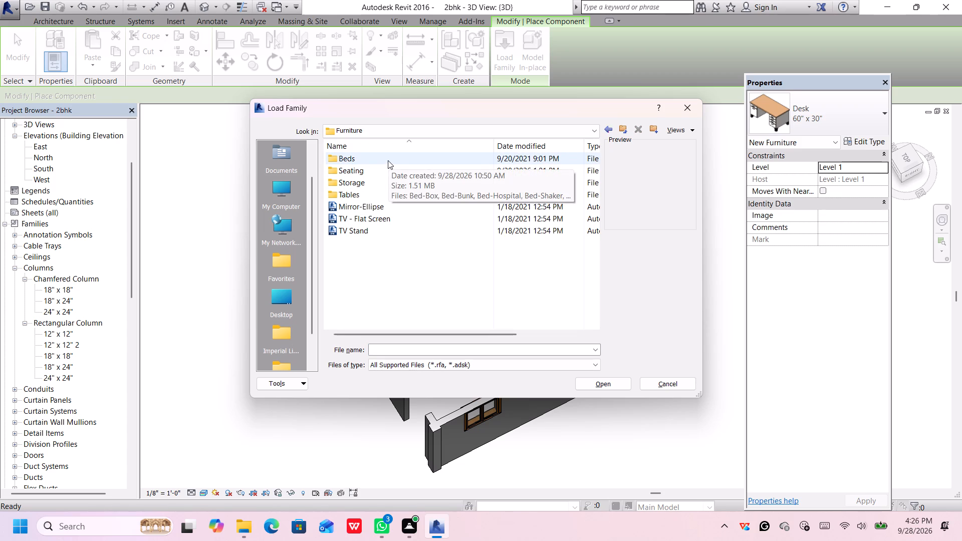
pyautogui.click(388, 160)
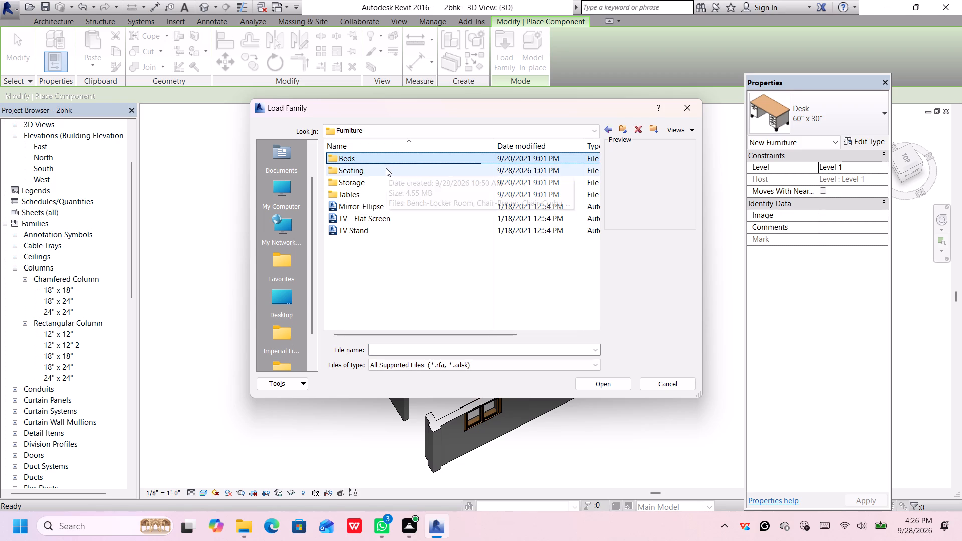
pyautogui.click(386, 168)
pyautogui.click(386, 181)
pyautogui.click(388, 191)
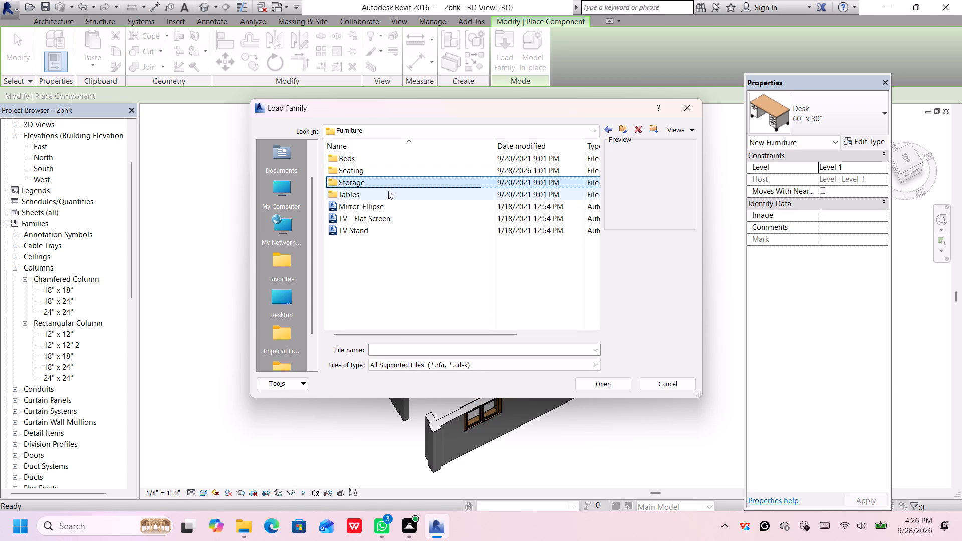
pyautogui.click(388, 201)
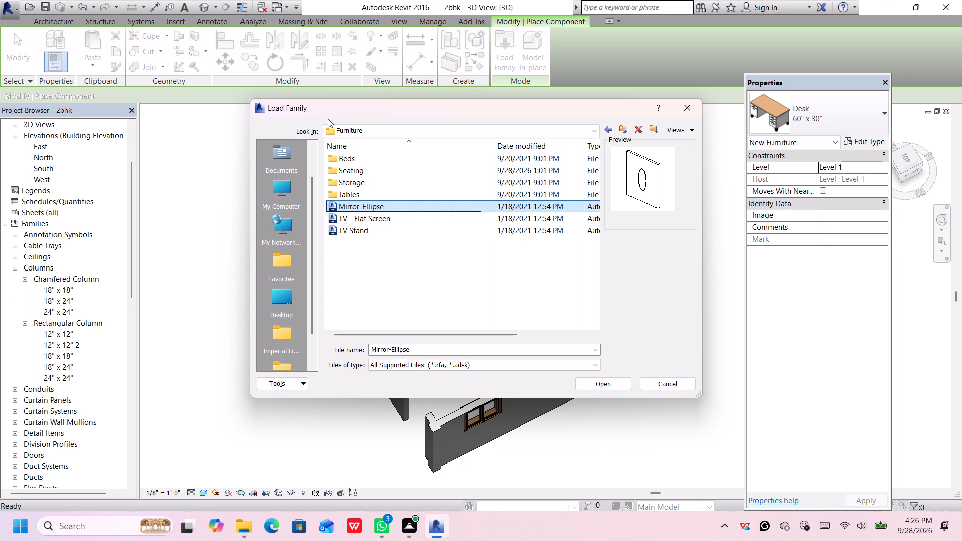
# Return to the US Imperial library folder and look through its family folders for components suited to the house.
pyautogui.click(604, 131)
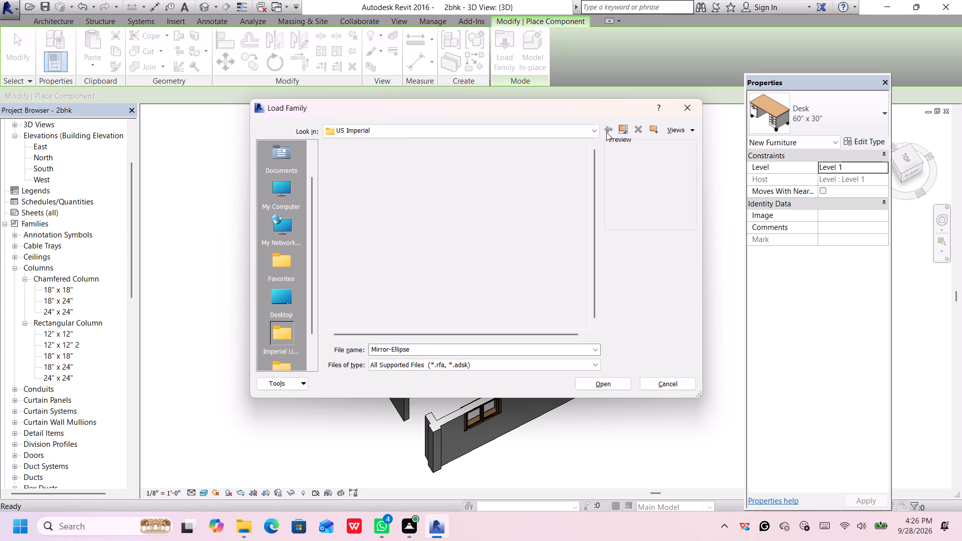
pyautogui.scroll(-4, 348, 245)
pyautogui.scroll(1, 356, 242)
pyautogui.scroll(-4, 356, 242)
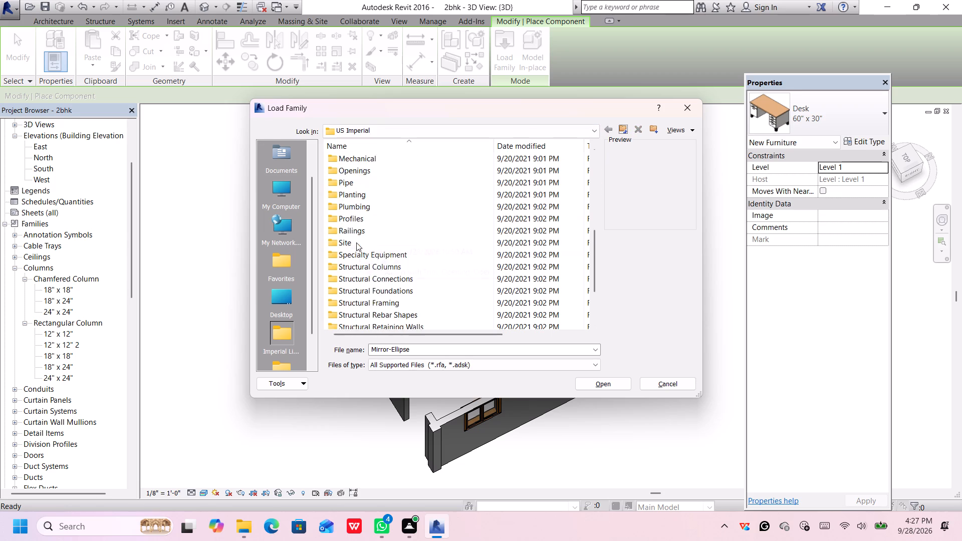
pyautogui.scroll(-9, 356, 242)
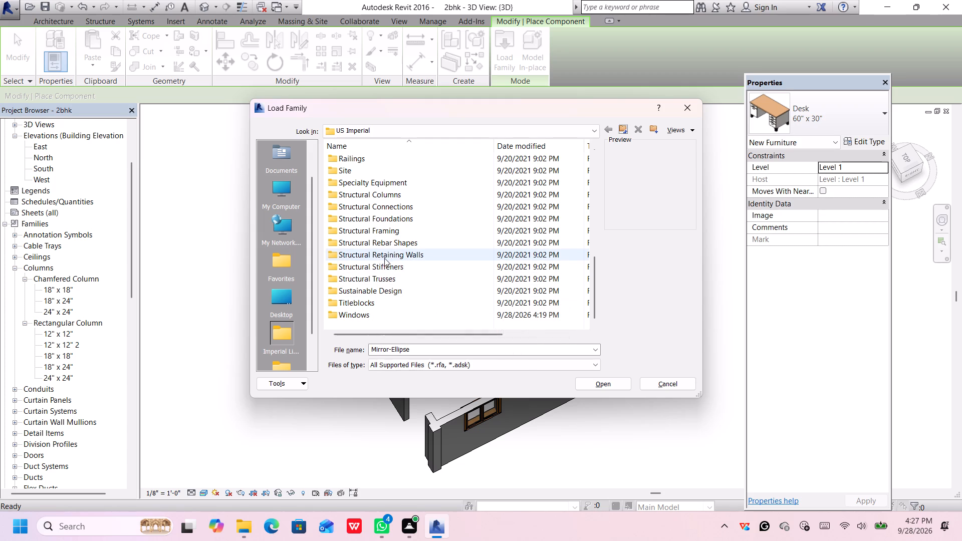
pyautogui.scroll(3, 385, 254)
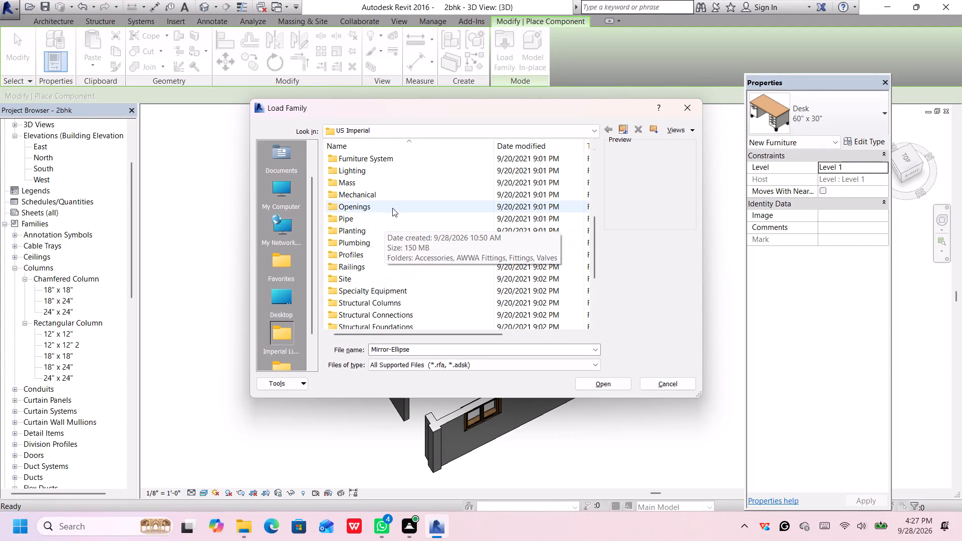
pyautogui.scroll(2, 392, 206)
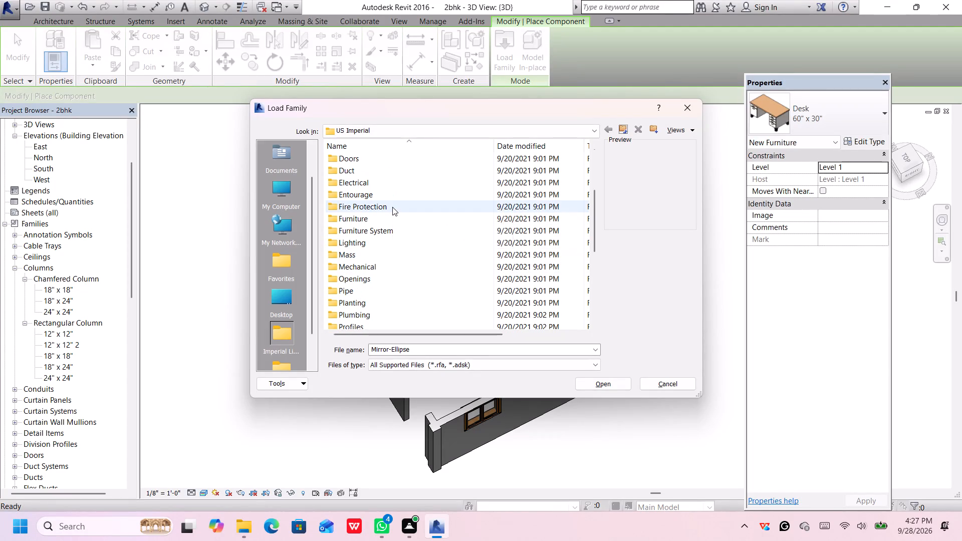
pyautogui.scroll(1, 392, 207)
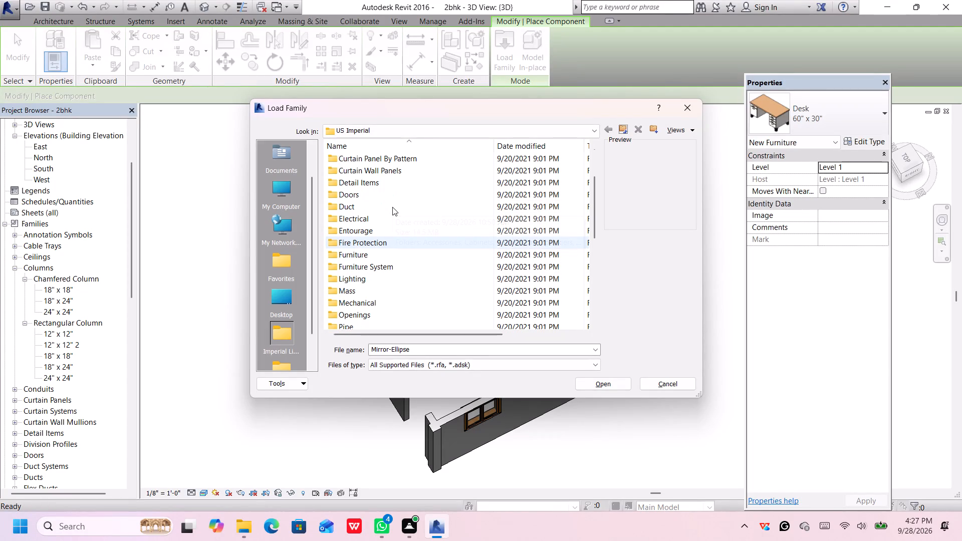
pyautogui.scroll(5, 392, 207)
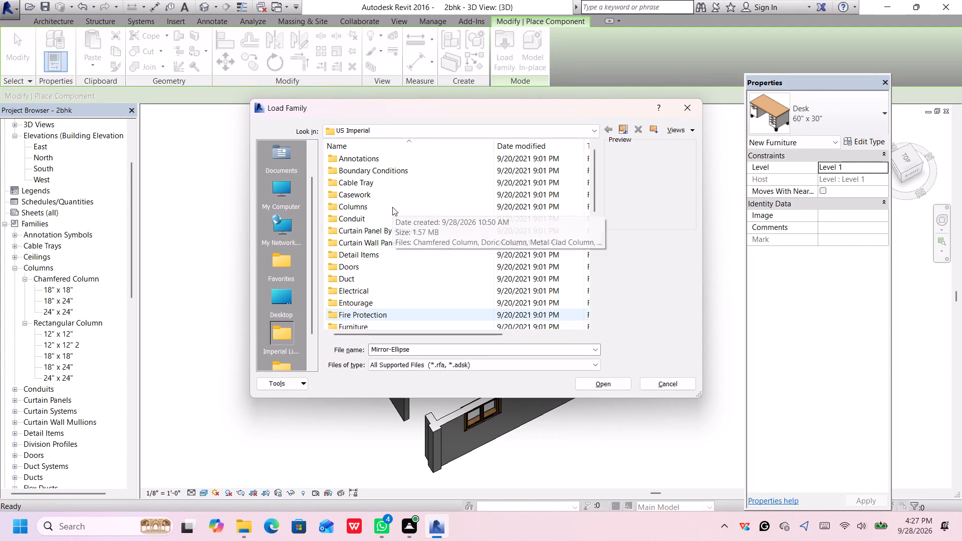
pyautogui.scroll(1, 392, 207)
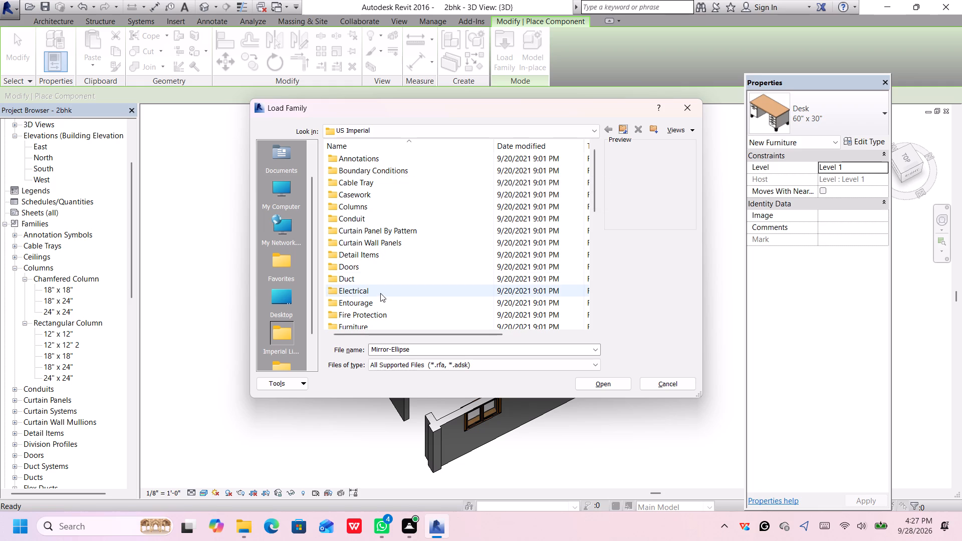
pyautogui.scroll(-1, 380, 294)
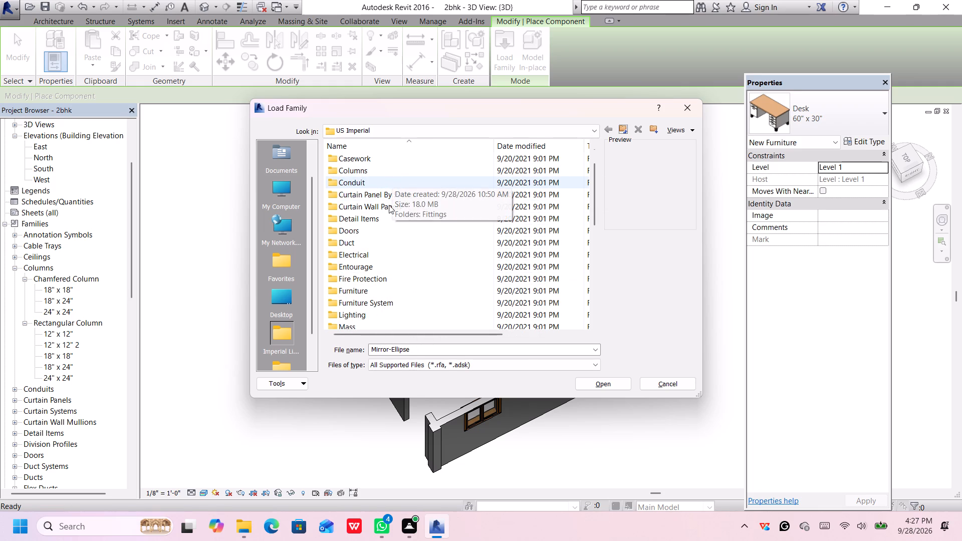
pyautogui.scroll(-4, 387, 249)
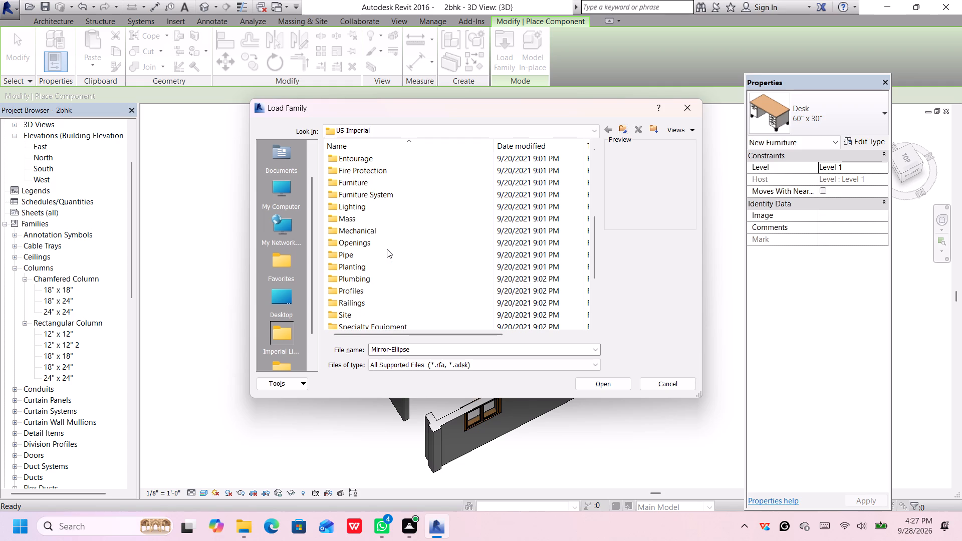
pyautogui.scroll(-2, 387, 248)
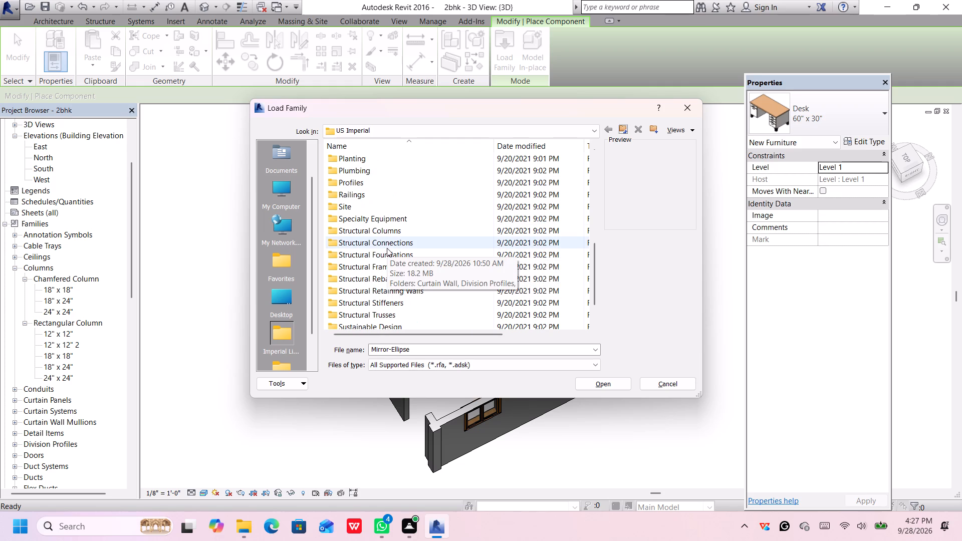
pyautogui.scroll(-5, 387, 248)
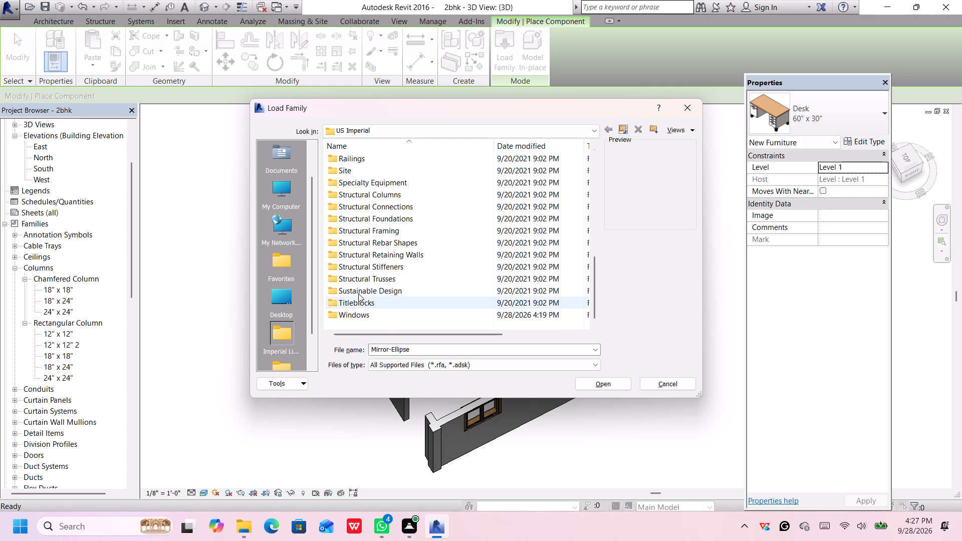
pyautogui.scroll(4, 372, 278)
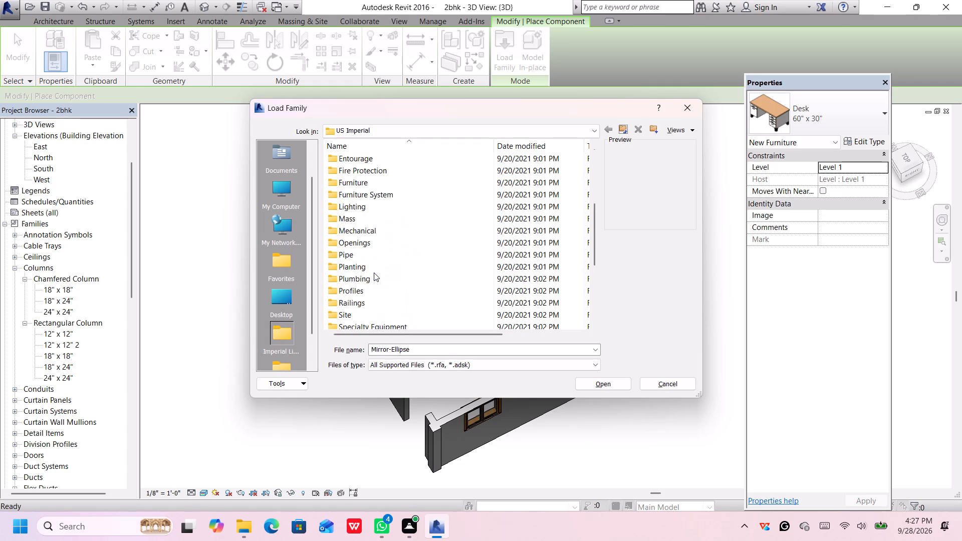
pyautogui.scroll(4, 374, 273)
pyautogui.scroll(-3, 374, 273)
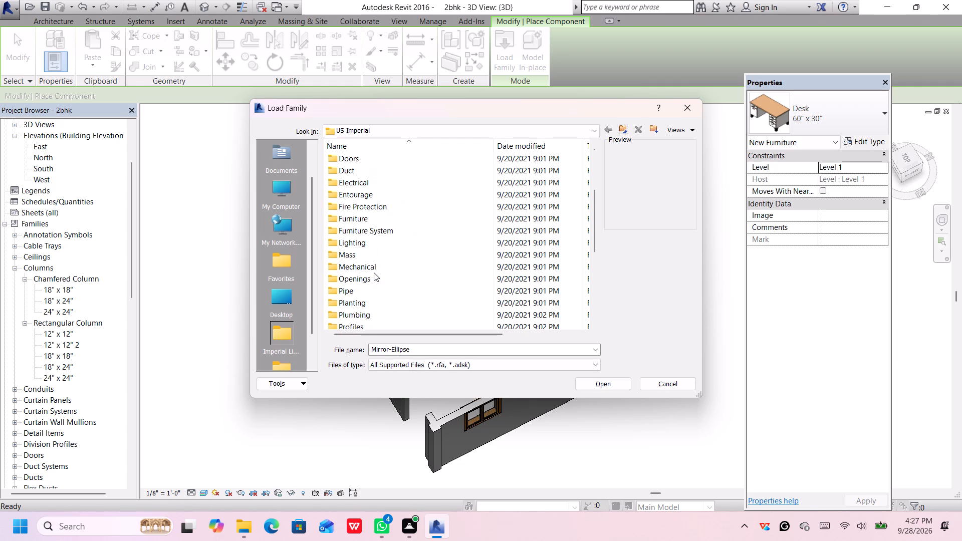
pyautogui.scroll(-9, 374, 273)
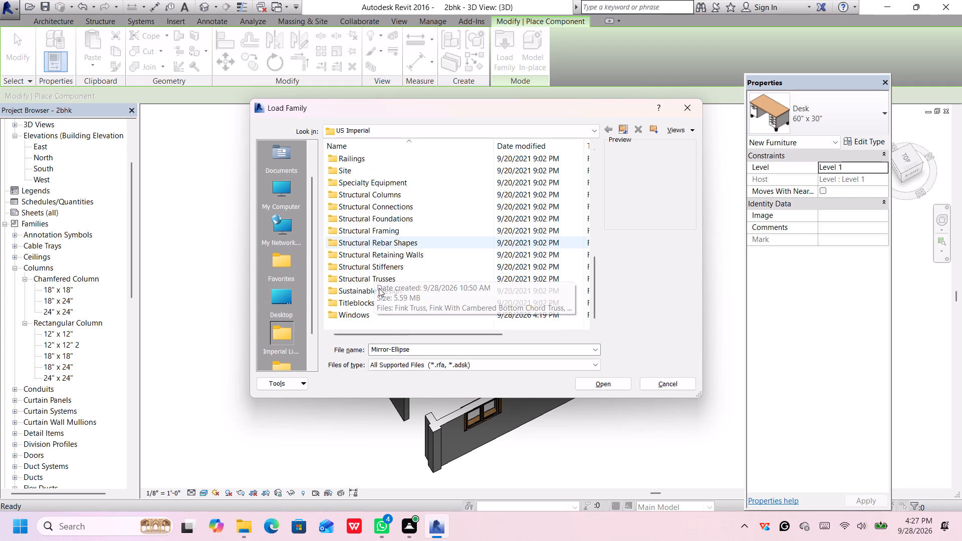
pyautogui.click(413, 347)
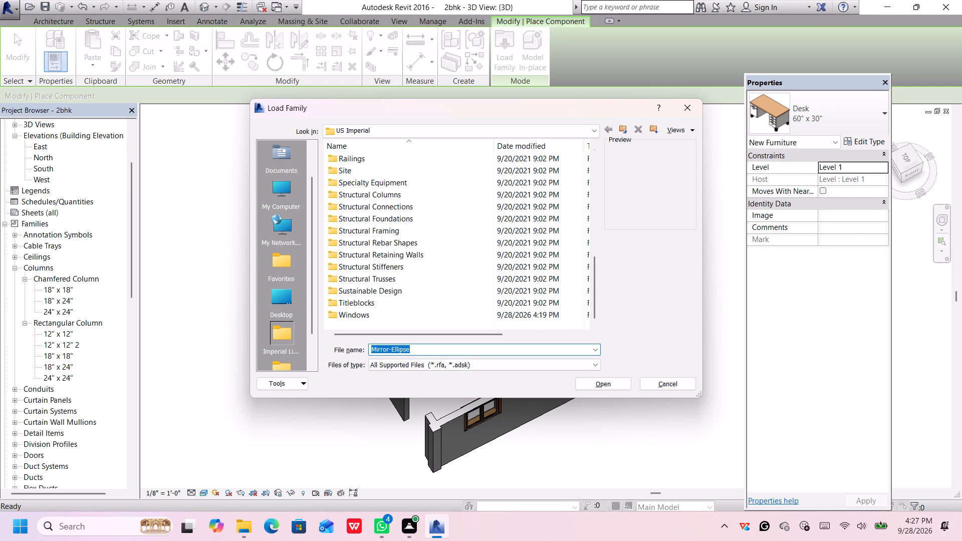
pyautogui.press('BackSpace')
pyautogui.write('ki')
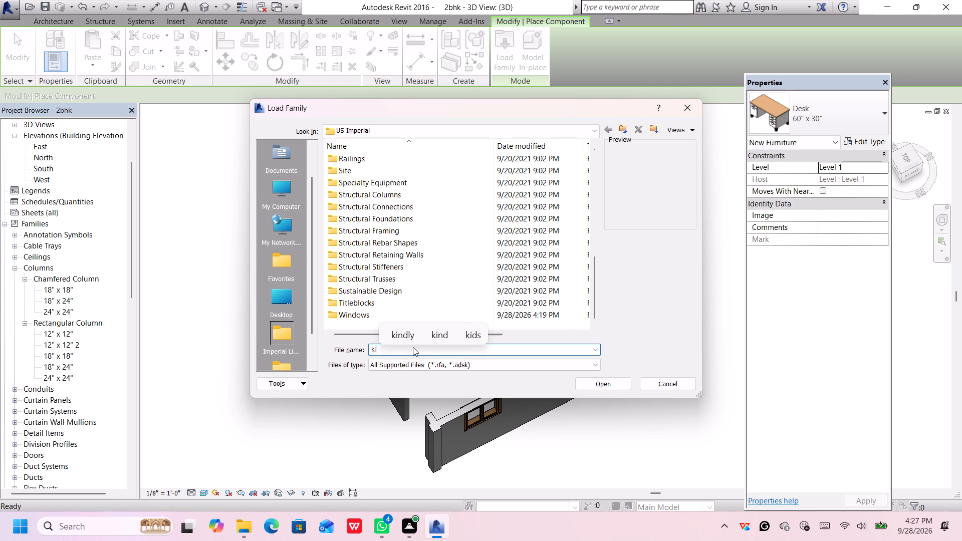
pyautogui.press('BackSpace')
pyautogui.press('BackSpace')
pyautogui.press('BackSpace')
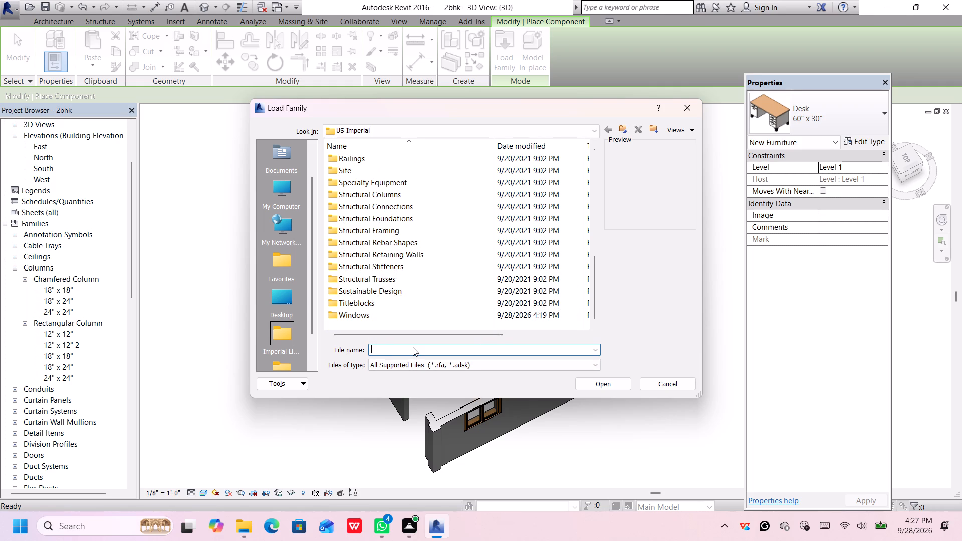
# Look through the US Imperial folders again and switch the folder display to List view.
pyautogui.click(366, 299)
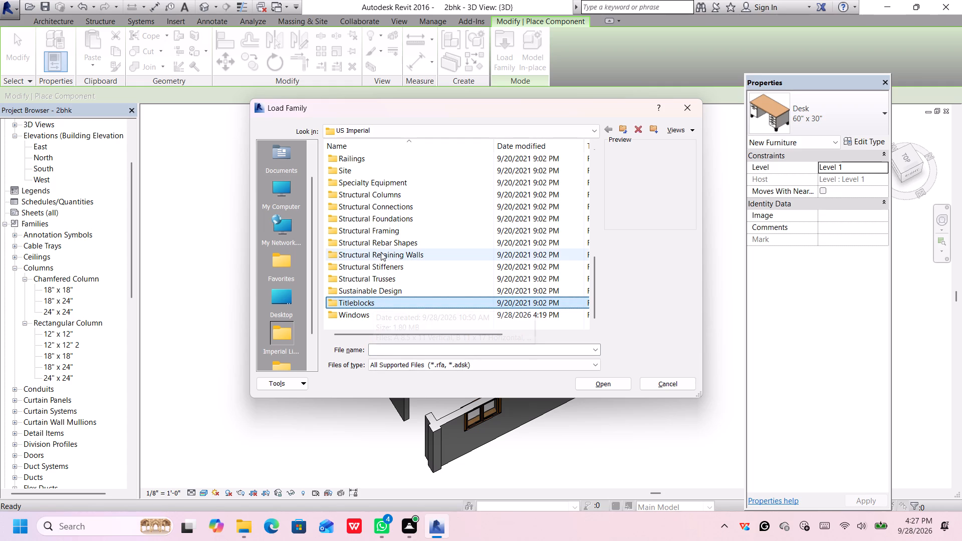
pyautogui.scroll(4, 381, 253)
pyautogui.scroll(-1, 381, 253)
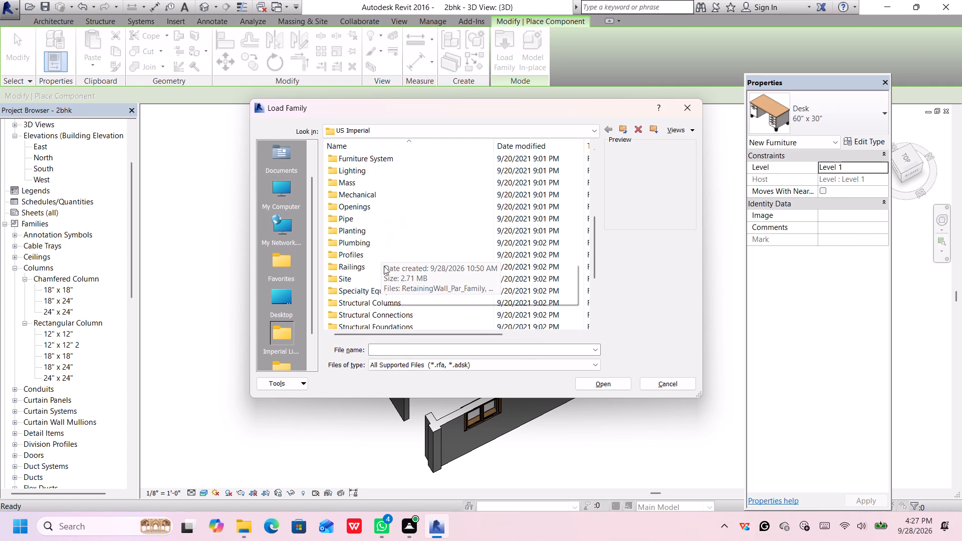
pyautogui.scroll(-1, 384, 269)
pyautogui.click(369, 242)
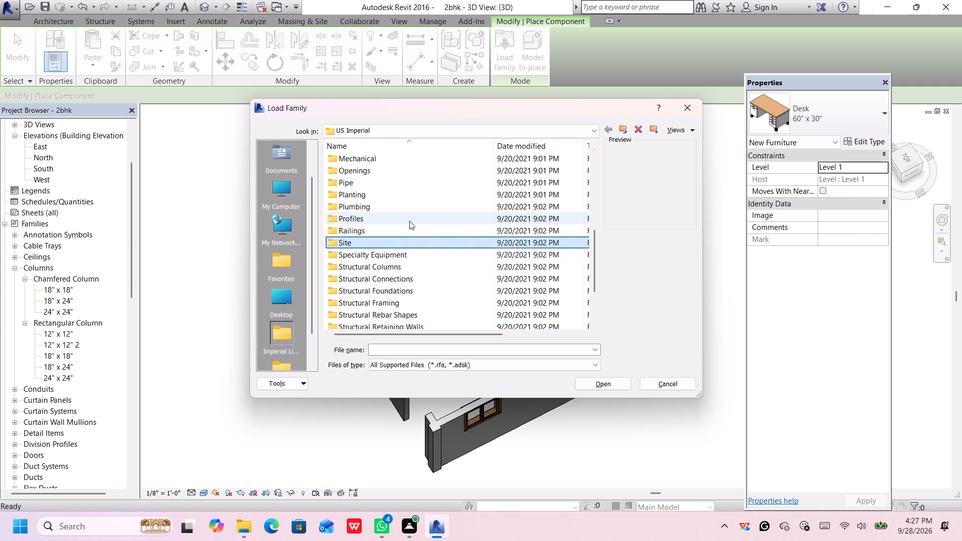
pyautogui.click(681, 126)
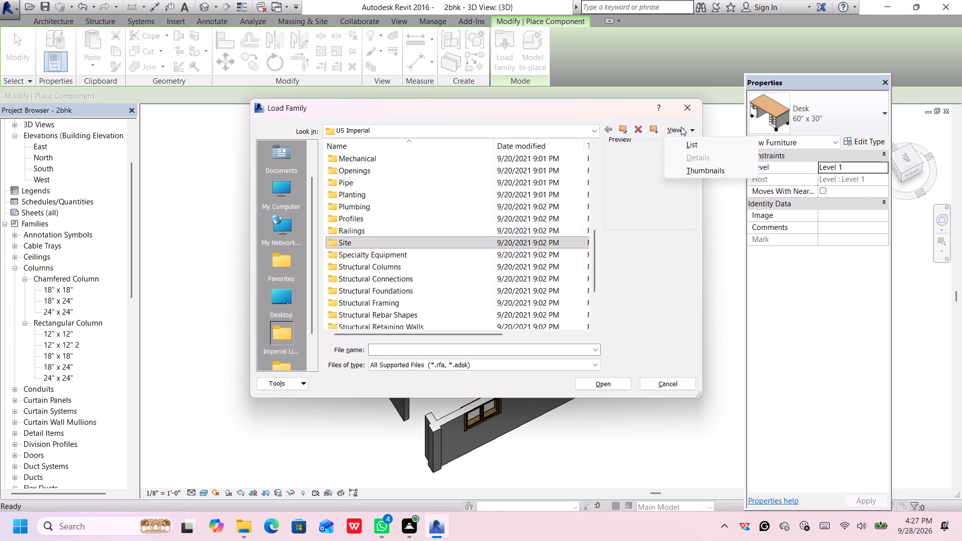
pyautogui.click(689, 141)
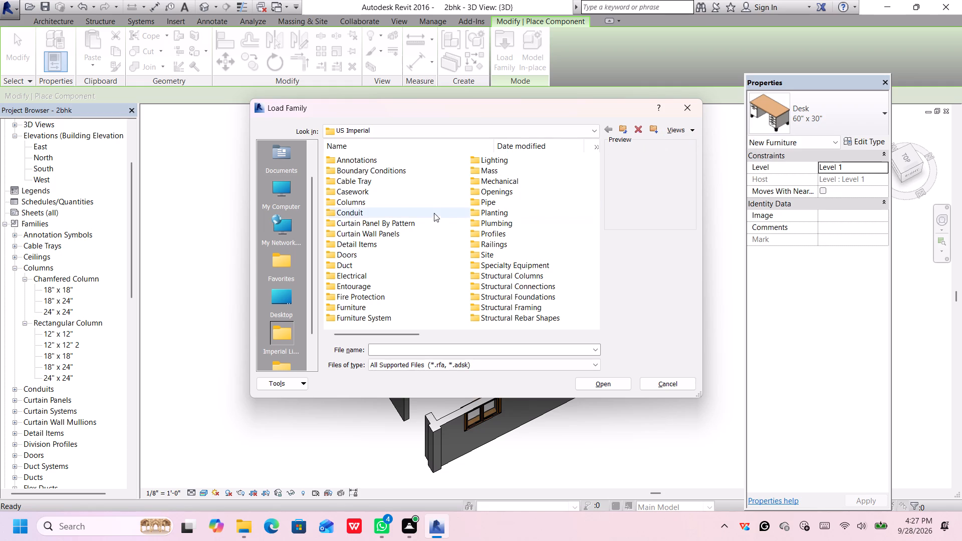
pyautogui.click(680, 132)
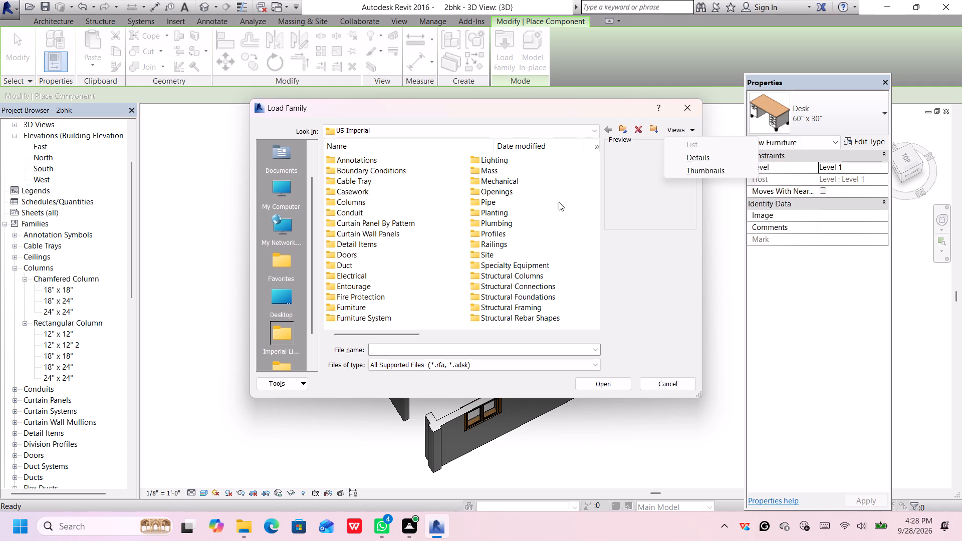
pyautogui.scroll(-1, 366, 247)
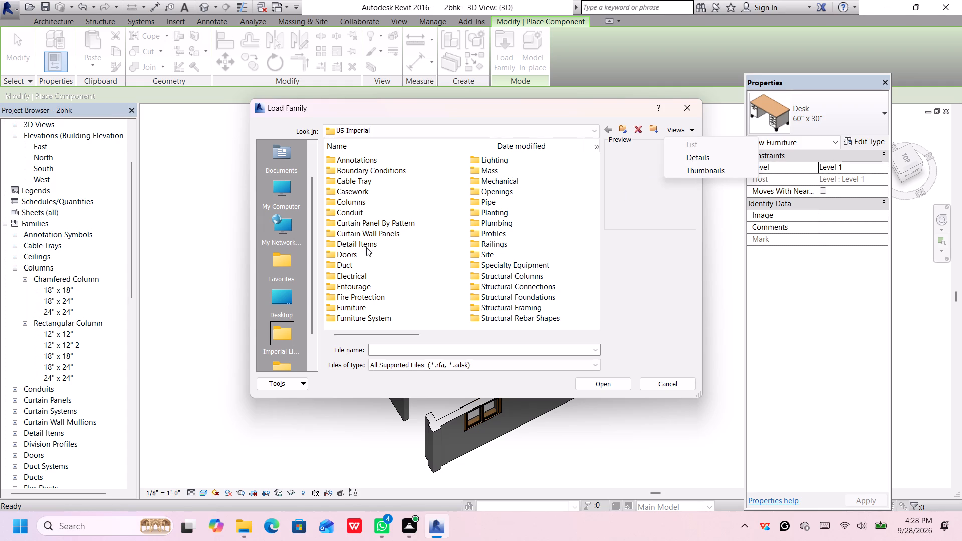
pyautogui.scroll(-3, 366, 247)
# Preview the families in the Furniture System folder and load the Work Station Desktops family.
pyautogui.doubleClick(353, 316)
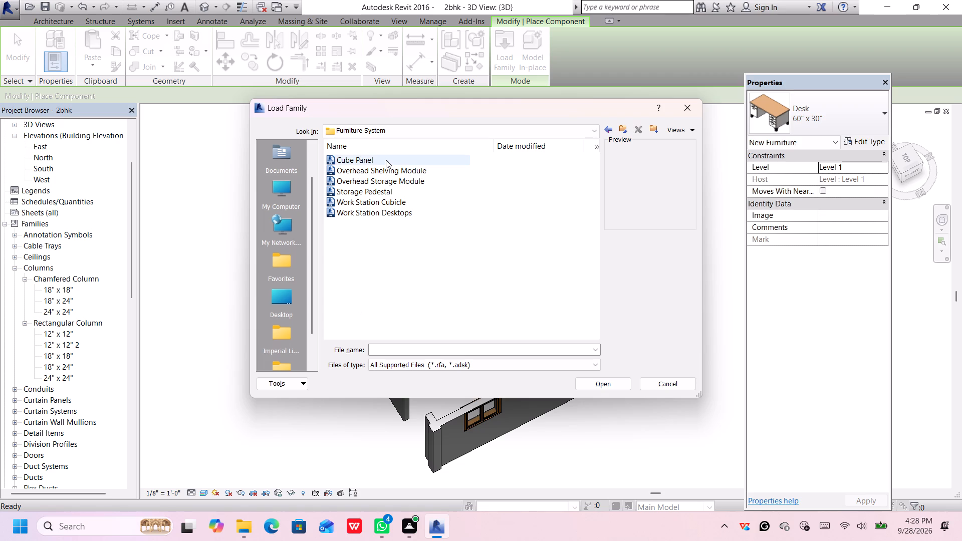
pyautogui.click(386, 160)
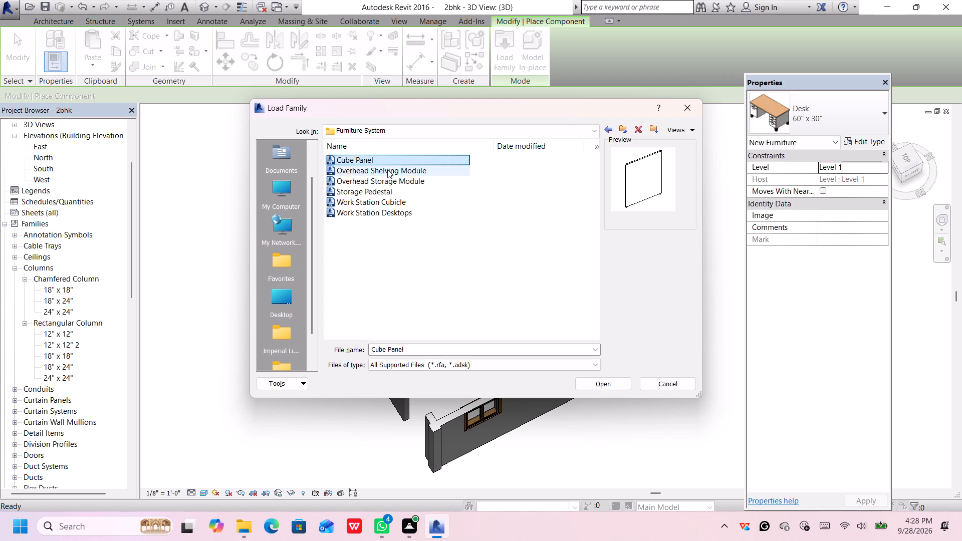
pyautogui.click(387, 169)
pyautogui.click(387, 176)
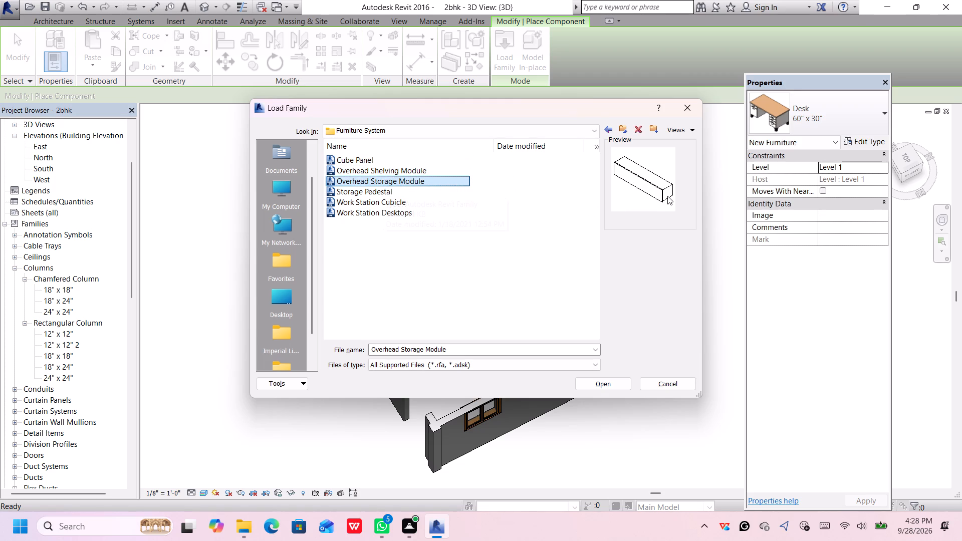
pyautogui.click(391, 191)
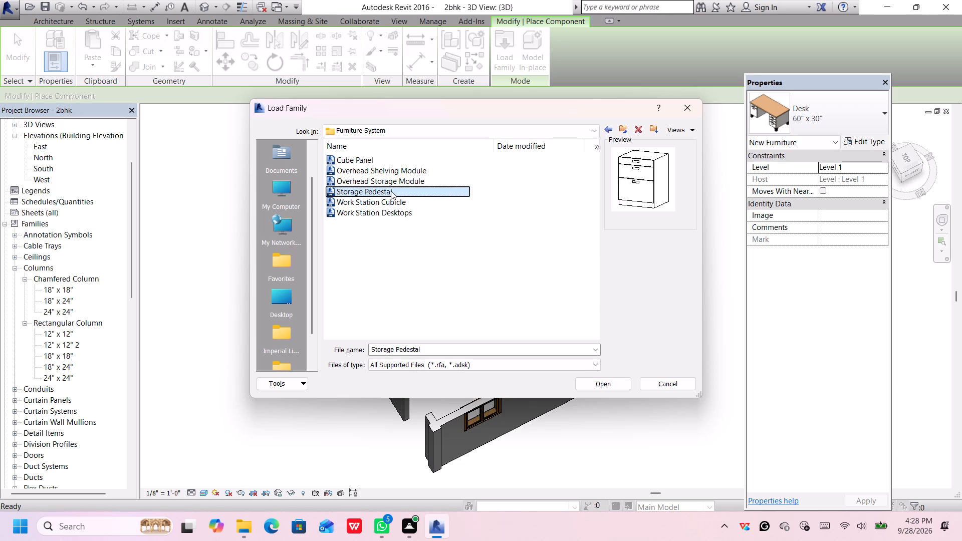
pyautogui.click(390, 202)
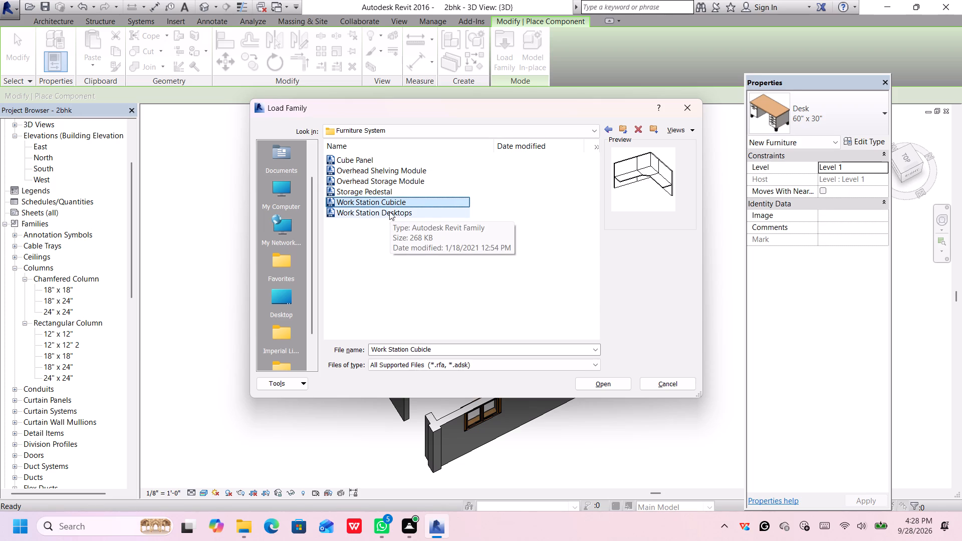
pyautogui.click(389, 211)
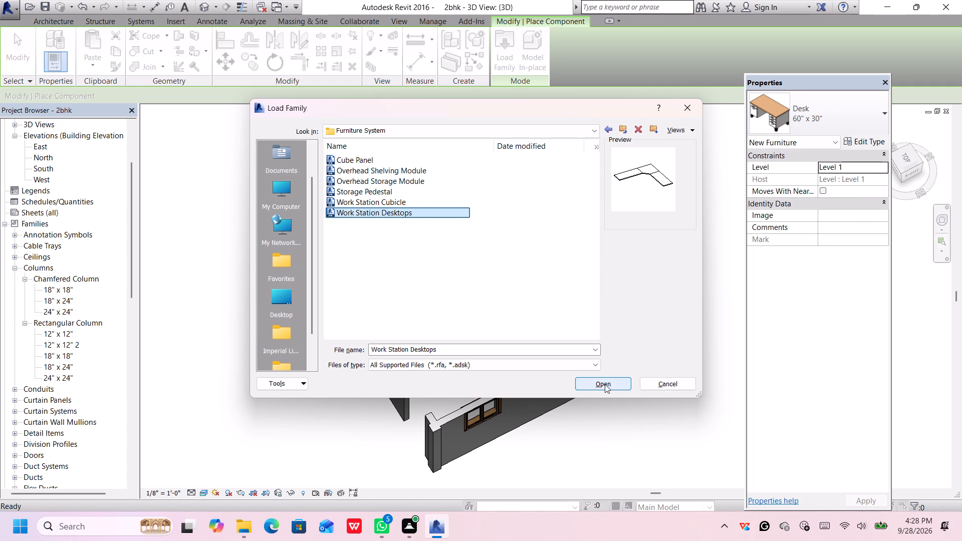
pyautogui.doubleClick(440, 210)
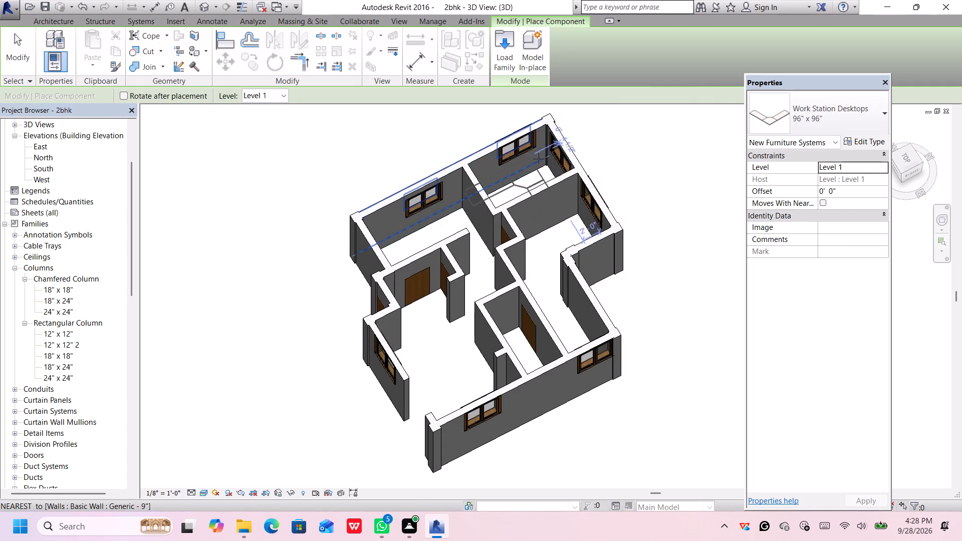
# Place a 96" x 96" Work Station Desktops component on Level 1 in the rear corner room, at the corner between the windows.
pyautogui.scroll(10, 540, 157)
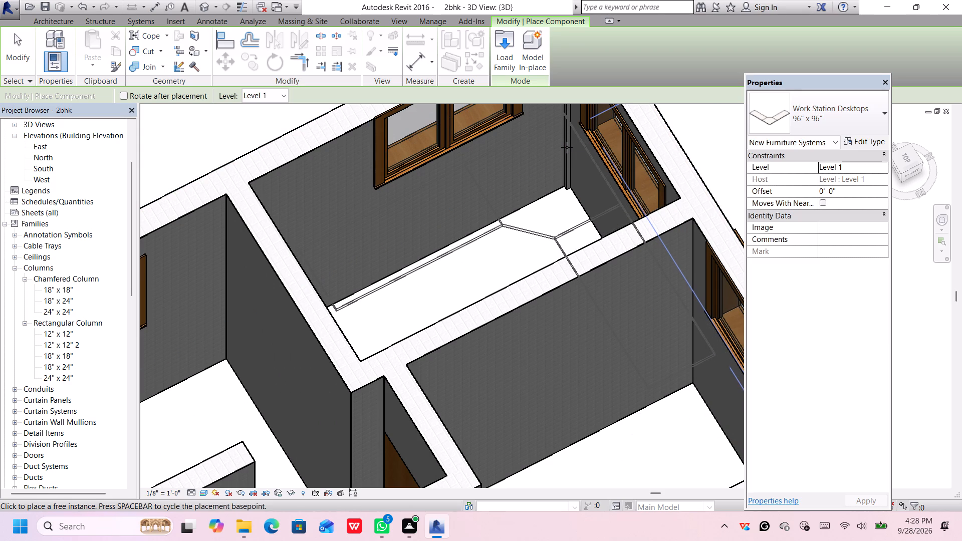
pyautogui.scroll(-1, 567, 150)
pyautogui.click(567, 150)
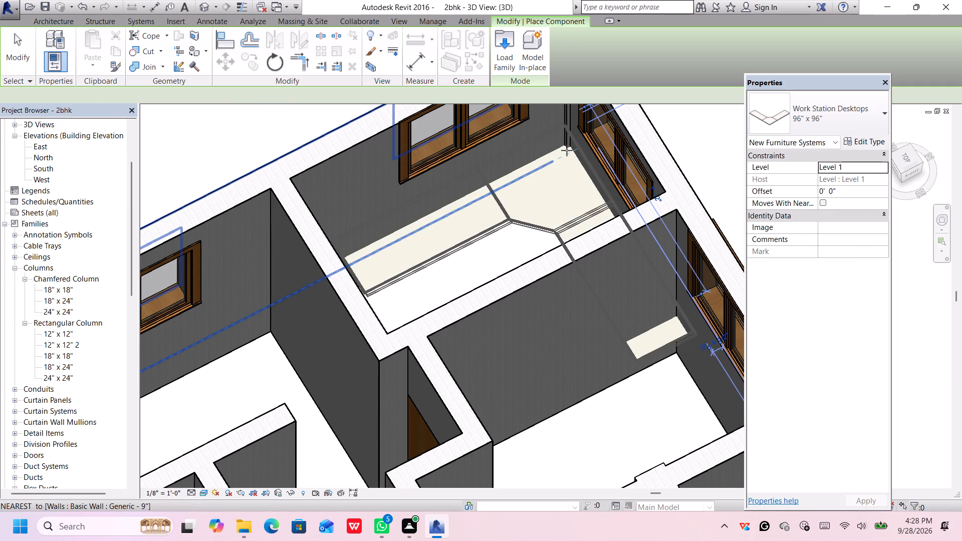
# Leave component placement, select the placed work station desktop and examine from several sides how it sits against the surrounding walls.
pyautogui.scroll(3, 576, 230)
pyautogui.scroll(-1, 576, 230)
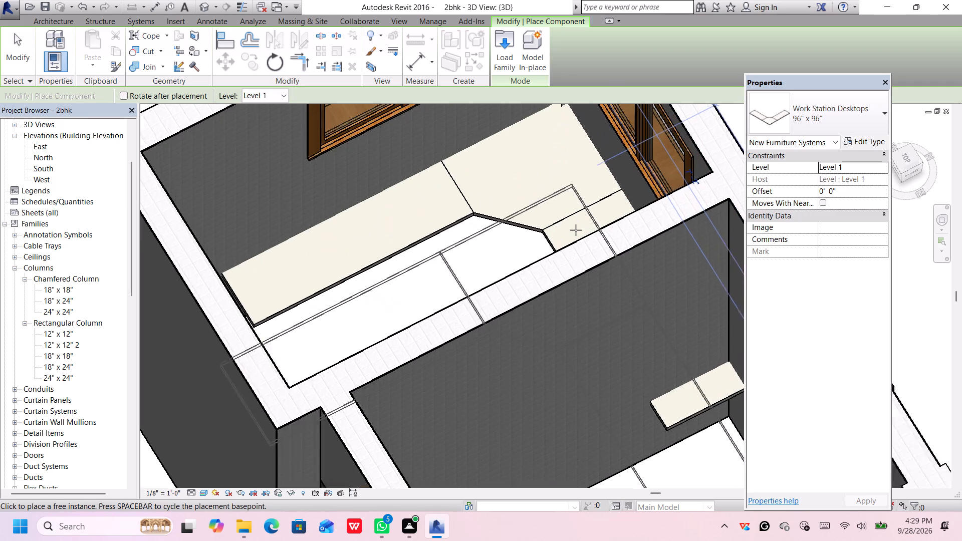
pyautogui.scroll(-2, 576, 230)
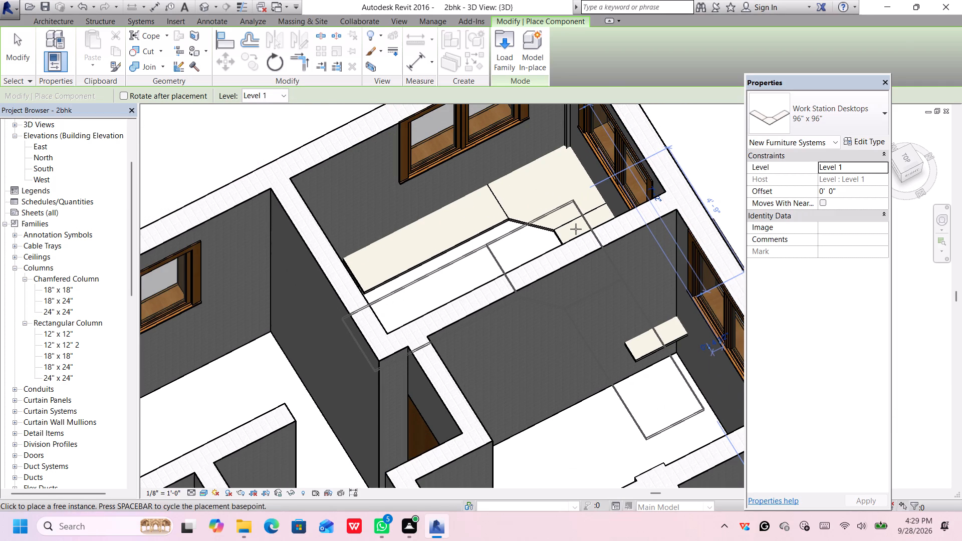
pyautogui.press('Escape')
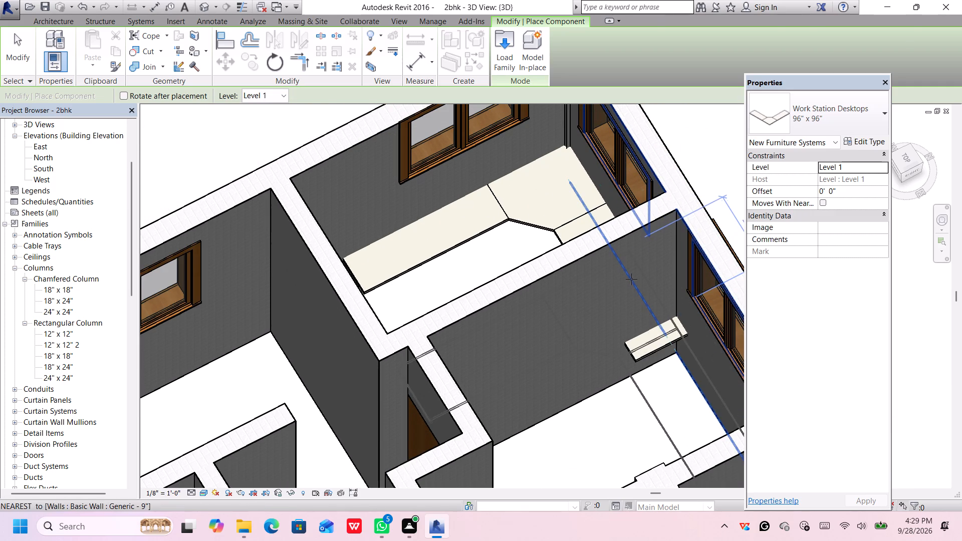
pyautogui.press('Escape')
pyautogui.scroll(1, 491, 236)
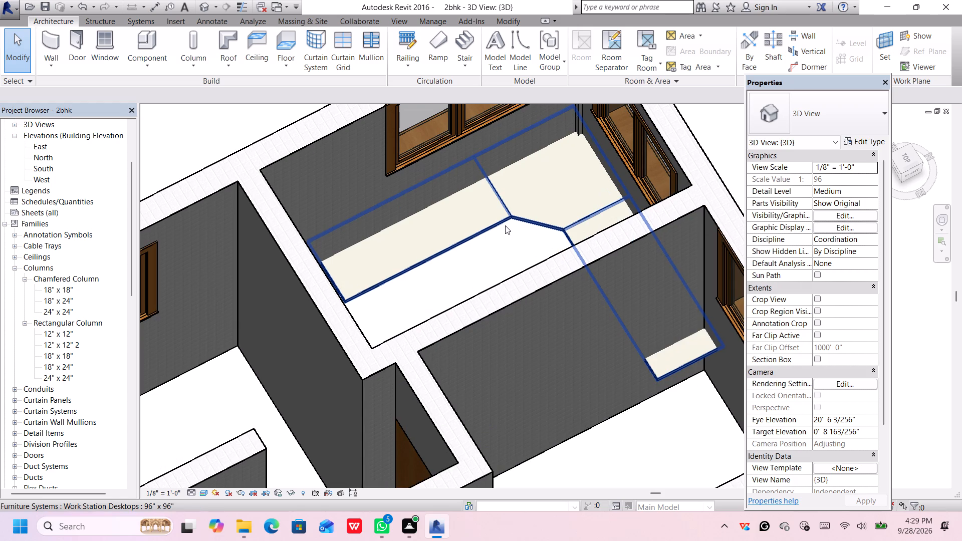
pyautogui.click(505, 212)
pyautogui.scroll(-4, 658, 206)
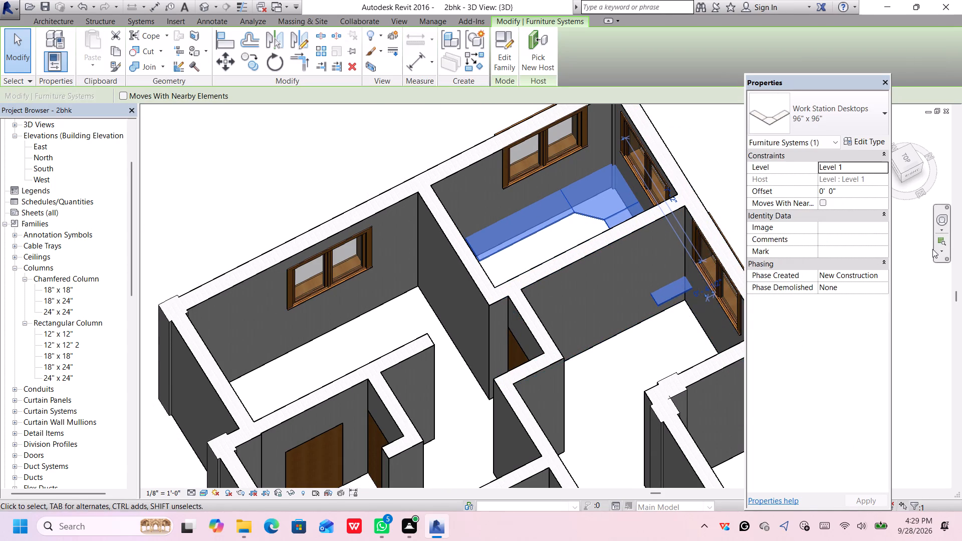
pyautogui.moveTo(679, 325); pyautogui.dragTo(662, 308, button='middle')
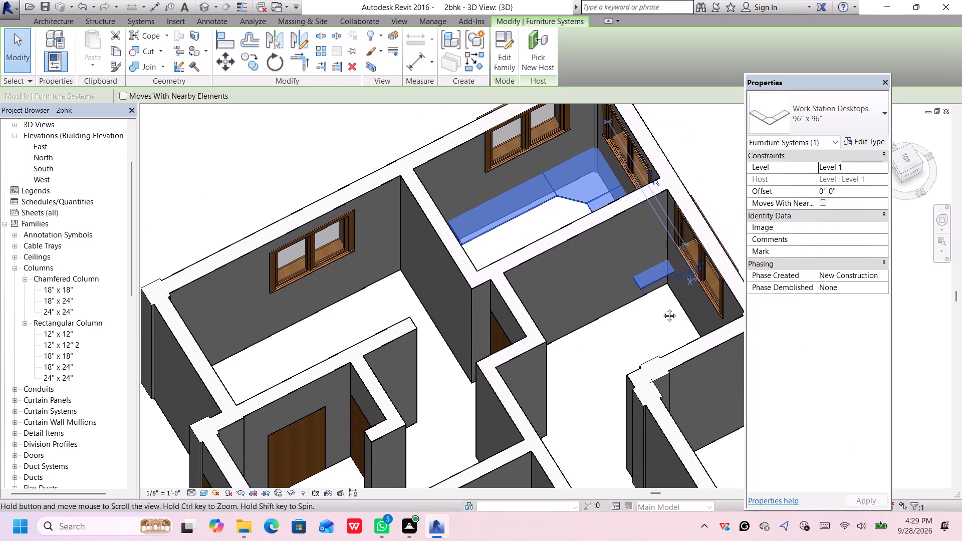
pyautogui.moveTo(662, 308); pyautogui.dragTo(679, 320, button='middle')
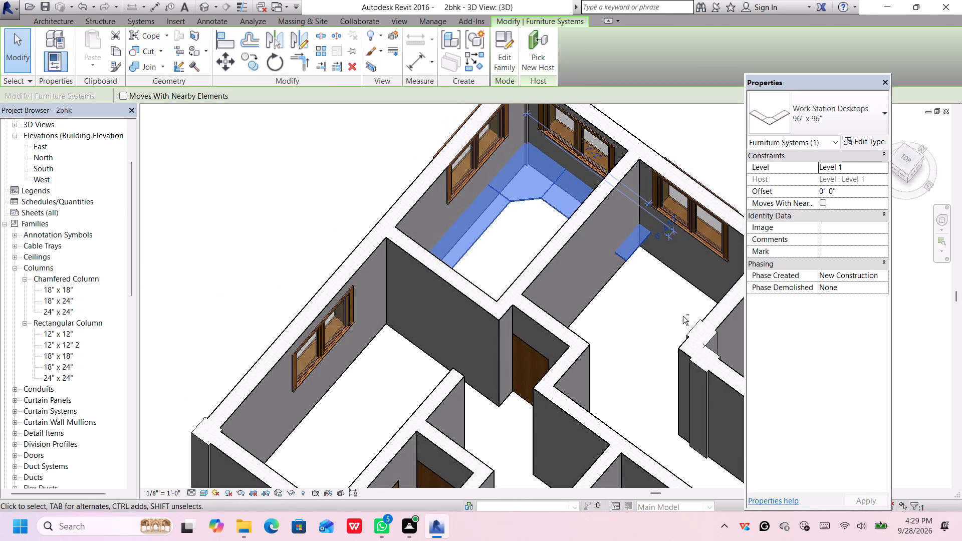
pyautogui.keyDown('shift'); pyautogui.moveTo(397, 295); pyautogui.dragTo(574, 293, button='middle'); pyautogui.keyUp('shift')
pyautogui.keyDown('shift'); pyautogui.moveTo(544, 318); pyautogui.dragTo(548, 304, button='middle'); pyautogui.keyUp('shift')
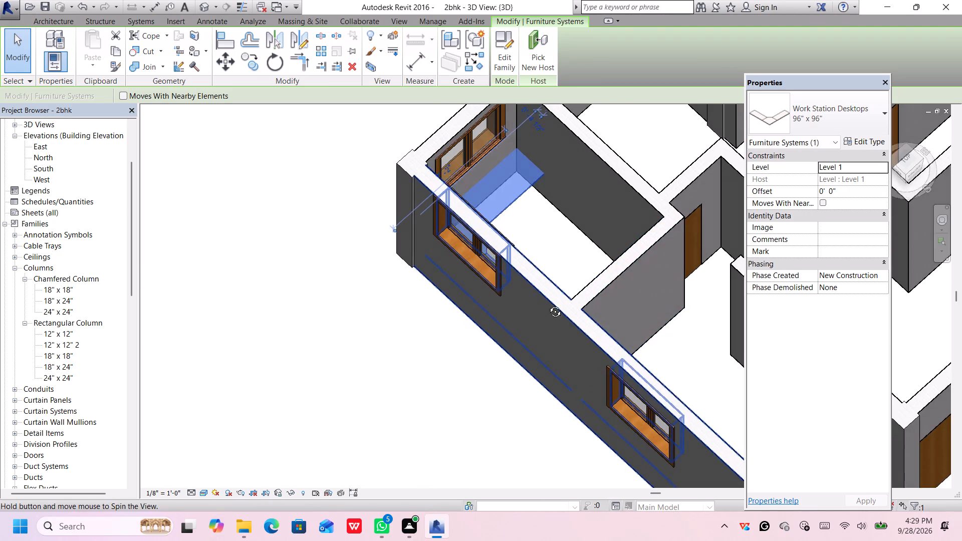
pyautogui.keyDown('shift'); pyautogui.moveTo(548, 304); pyautogui.dragTo(605, 250, button='middle'); pyautogui.keyUp('shift')
pyautogui.keyDown('shift'); pyautogui.moveTo(560, 316); pyautogui.dragTo(517, 267, button='middle'); pyautogui.keyUp('shift')
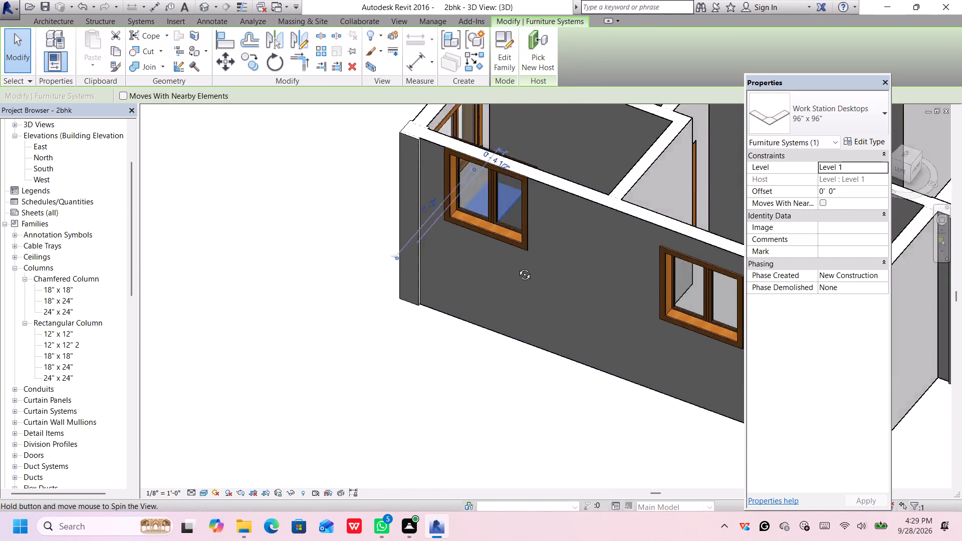
pyautogui.keyDown('shift'); pyautogui.moveTo(517, 267); pyautogui.dragTo(407, 244, button='middle'); pyautogui.keyUp('shift')
pyautogui.keyDown('shift'); pyautogui.moveTo(417, 238); pyautogui.dragTo(408, 283, button='middle'); pyautogui.keyUp('shift')
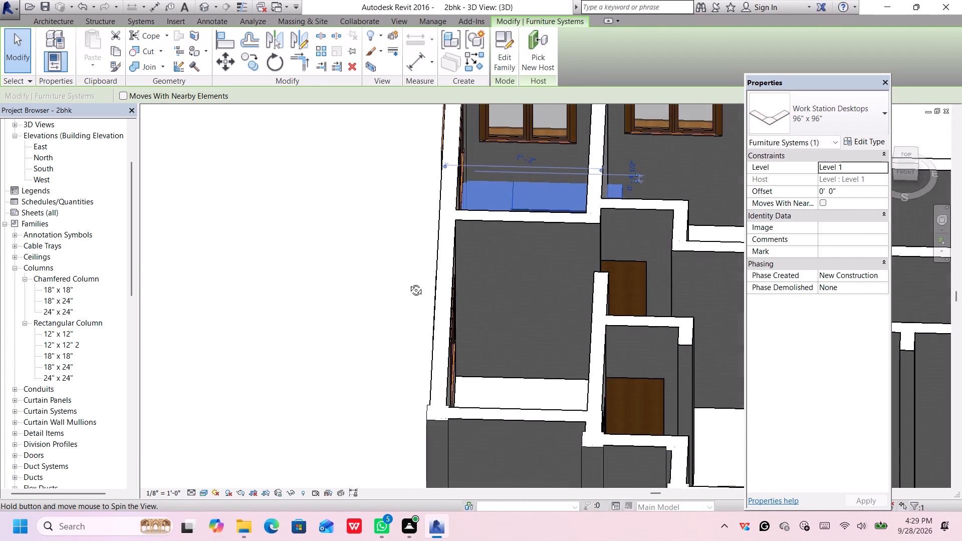
pyautogui.keyDown('shift'); pyautogui.moveTo(408, 283); pyautogui.dragTo(424, 273, button='middle'); pyautogui.keyUp('shift')
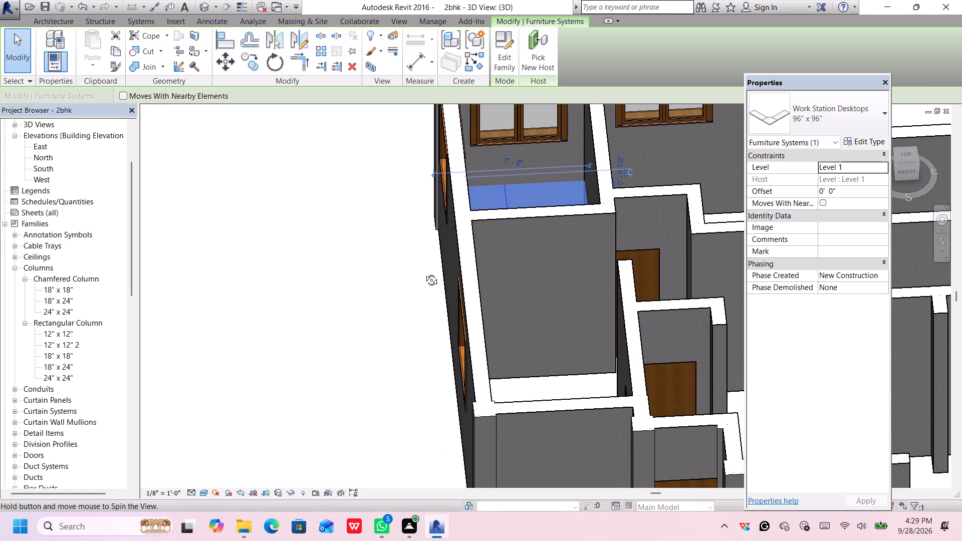
pyautogui.keyDown('shift'); pyautogui.moveTo(424, 273); pyautogui.dragTo(424, 274, button='middle'); pyautogui.keyUp('shift')
pyautogui.moveTo(421, 283); pyautogui.dragTo(408, 308, button='middle')
pyautogui.moveTo(511, 221); pyautogui.dragTo(509, 249, button='middle')
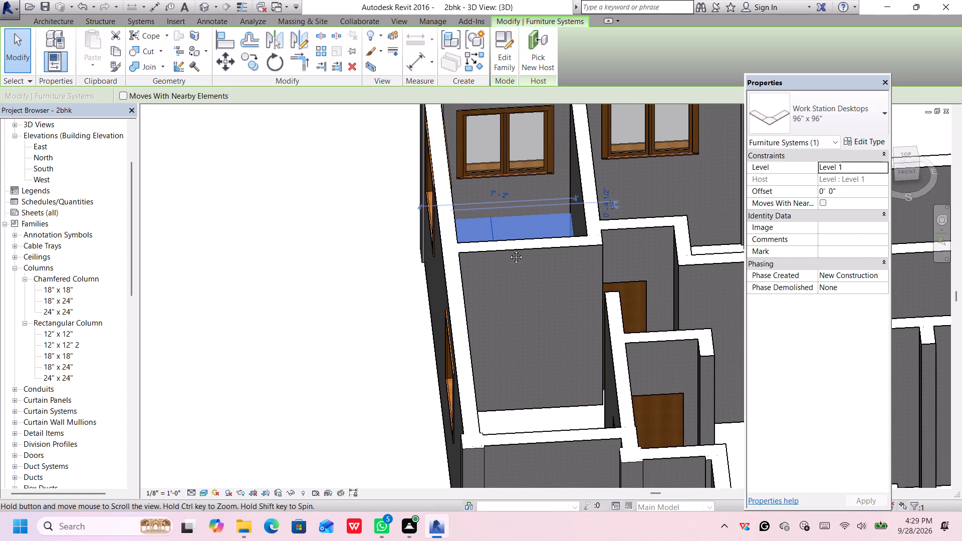
pyautogui.moveTo(509, 249); pyautogui.dragTo(508, 256, button='middle')
pyautogui.middleClick(509, 240)
pyautogui.moveTo(509, 241); pyautogui.dragTo(514, 262, button='middle')
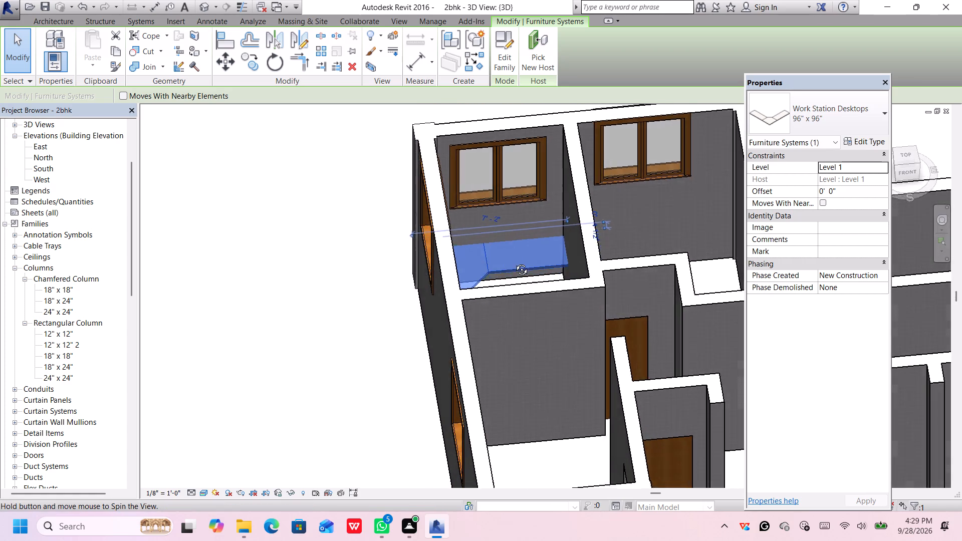
pyautogui.moveTo(514, 262); pyautogui.dragTo(489, 325, button='middle')
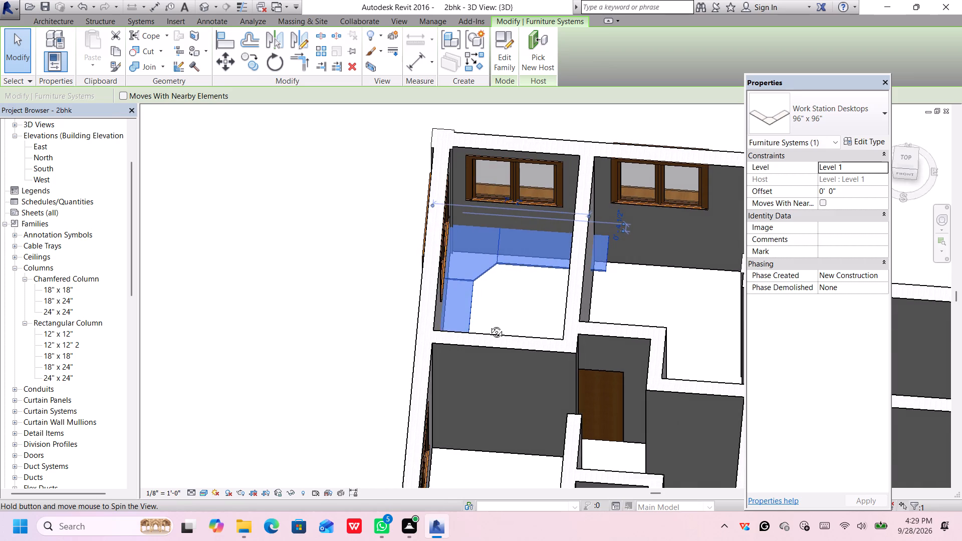
pyautogui.moveTo(489, 325); pyautogui.dragTo(491, 255, button='middle')
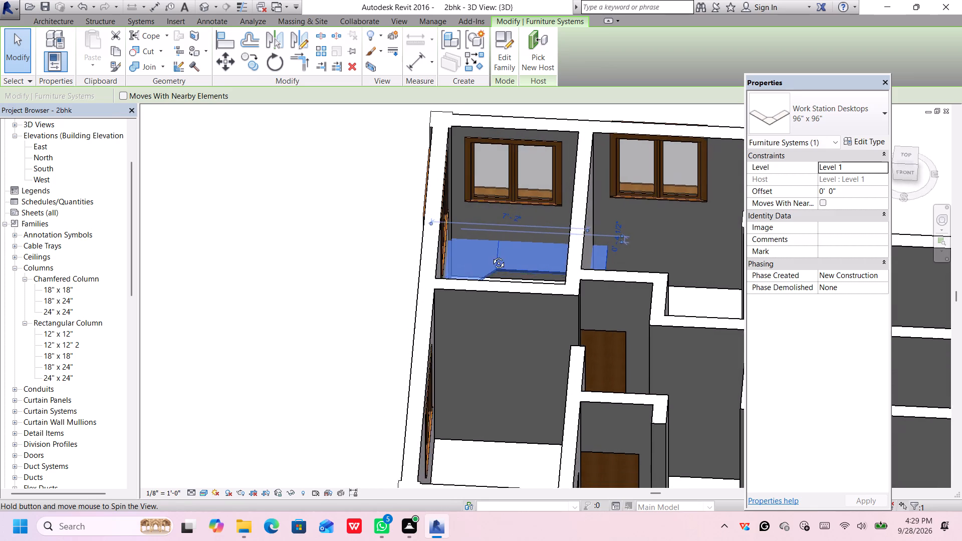
pyautogui.moveTo(491, 255); pyautogui.dragTo(493, 251, button='middle')
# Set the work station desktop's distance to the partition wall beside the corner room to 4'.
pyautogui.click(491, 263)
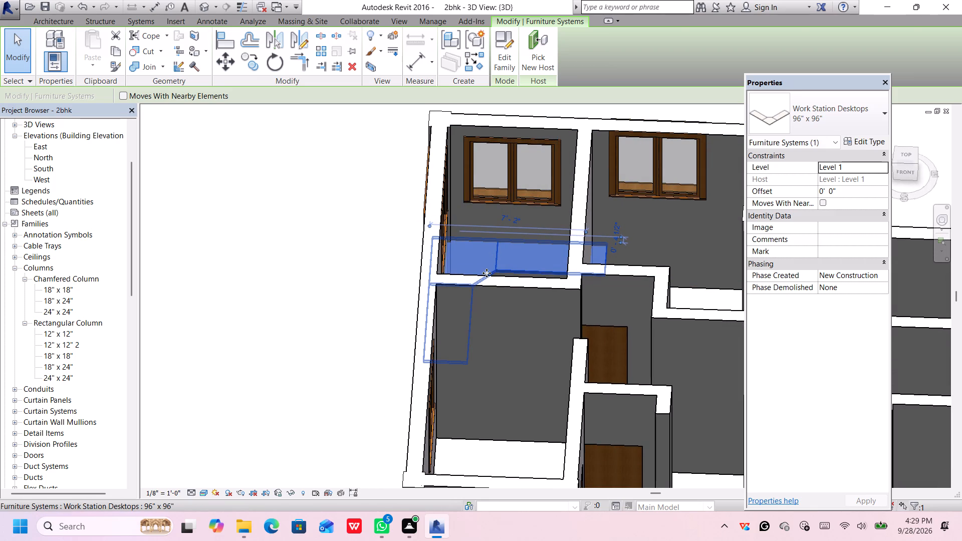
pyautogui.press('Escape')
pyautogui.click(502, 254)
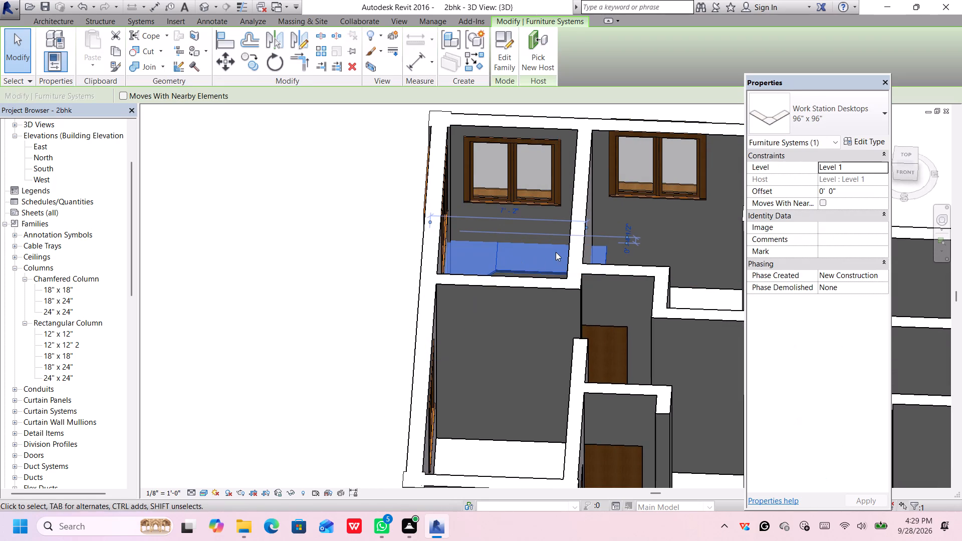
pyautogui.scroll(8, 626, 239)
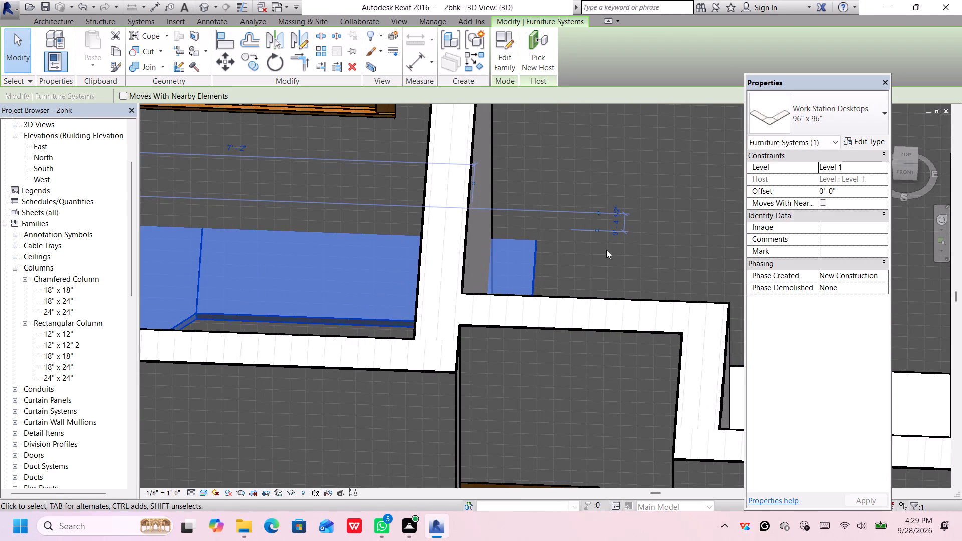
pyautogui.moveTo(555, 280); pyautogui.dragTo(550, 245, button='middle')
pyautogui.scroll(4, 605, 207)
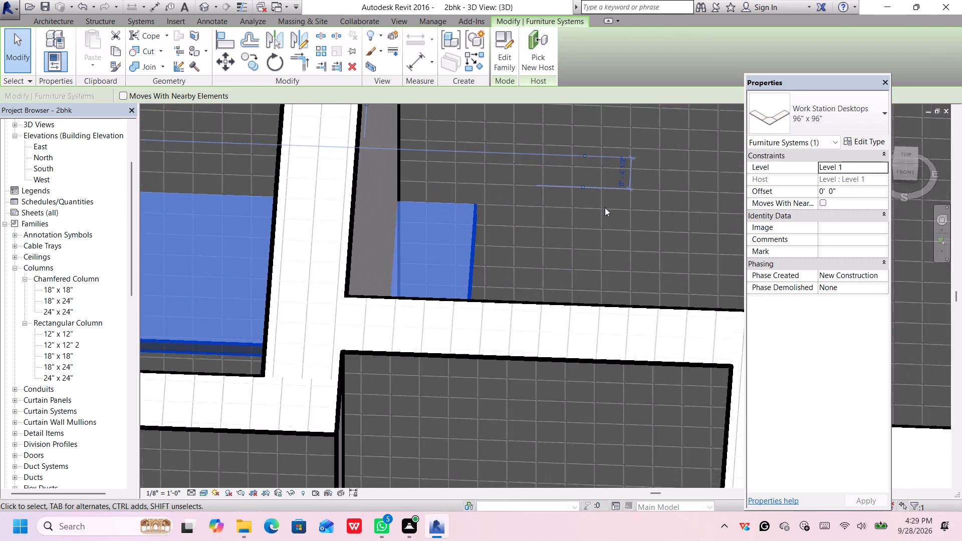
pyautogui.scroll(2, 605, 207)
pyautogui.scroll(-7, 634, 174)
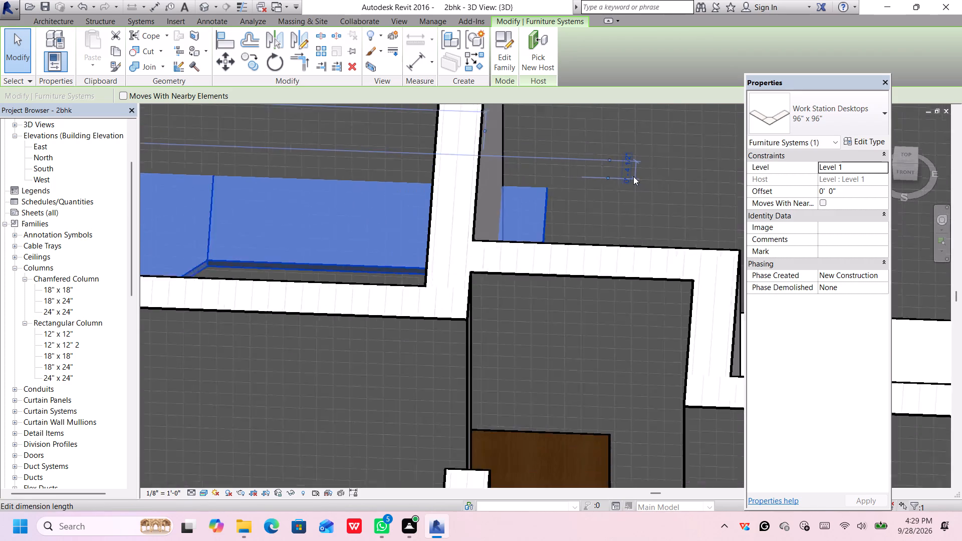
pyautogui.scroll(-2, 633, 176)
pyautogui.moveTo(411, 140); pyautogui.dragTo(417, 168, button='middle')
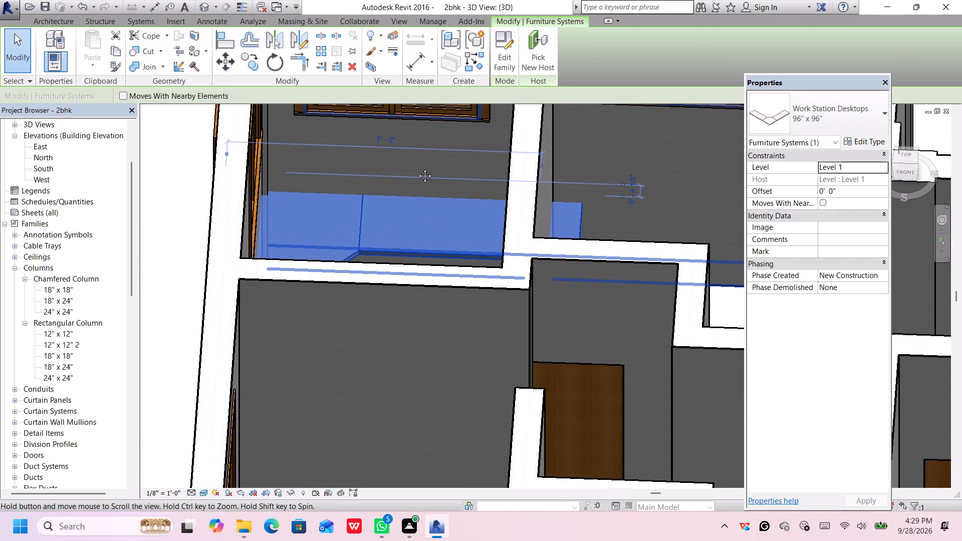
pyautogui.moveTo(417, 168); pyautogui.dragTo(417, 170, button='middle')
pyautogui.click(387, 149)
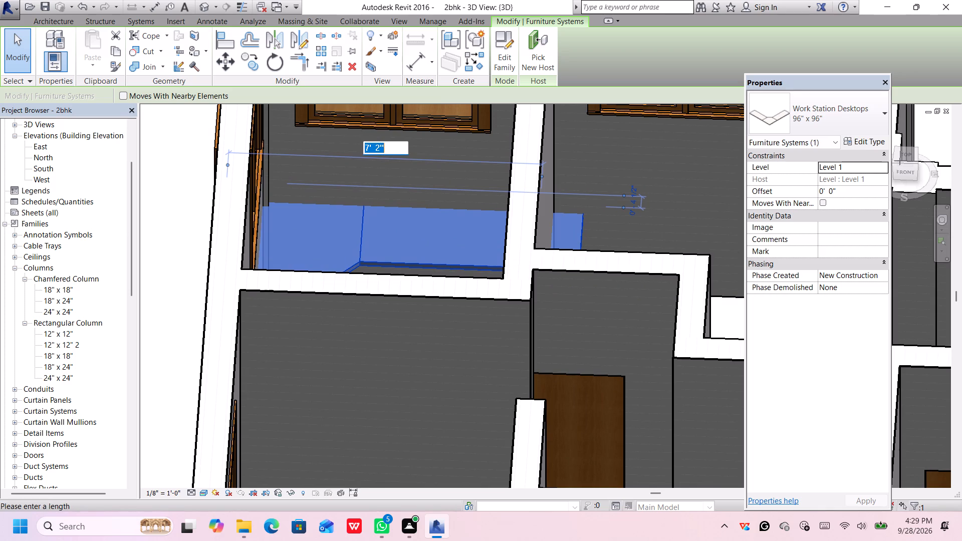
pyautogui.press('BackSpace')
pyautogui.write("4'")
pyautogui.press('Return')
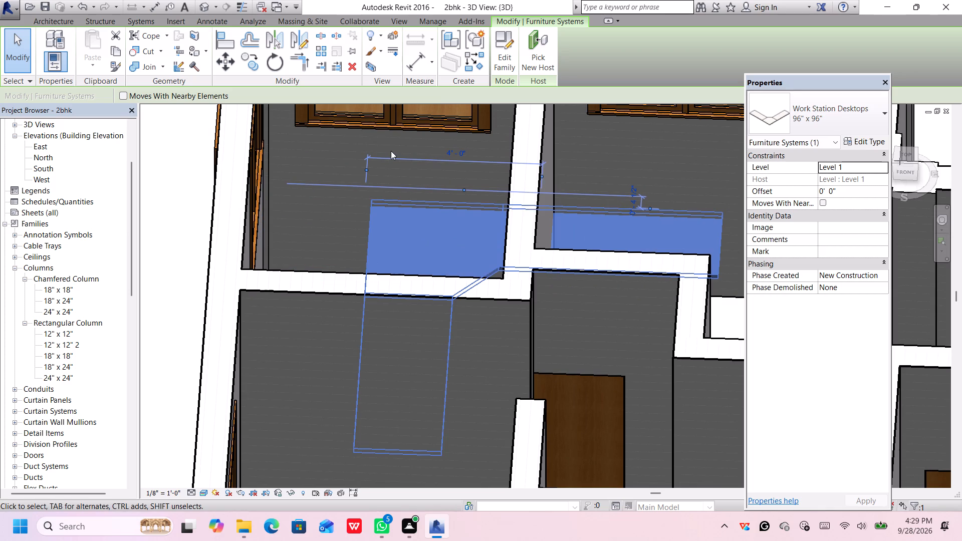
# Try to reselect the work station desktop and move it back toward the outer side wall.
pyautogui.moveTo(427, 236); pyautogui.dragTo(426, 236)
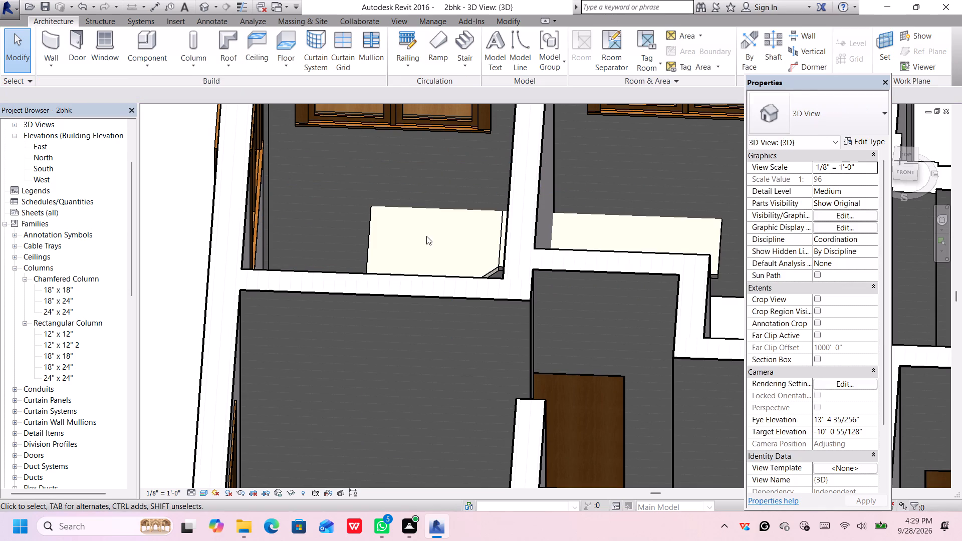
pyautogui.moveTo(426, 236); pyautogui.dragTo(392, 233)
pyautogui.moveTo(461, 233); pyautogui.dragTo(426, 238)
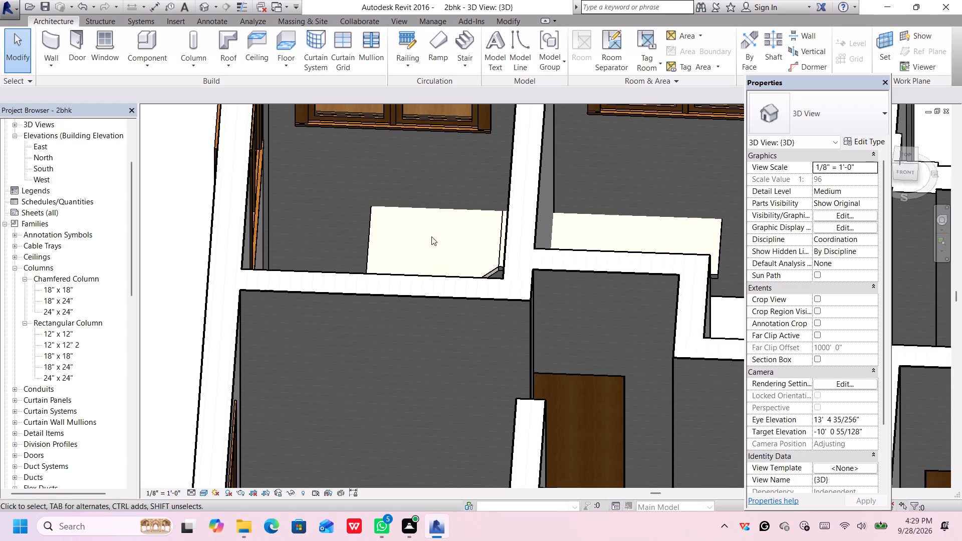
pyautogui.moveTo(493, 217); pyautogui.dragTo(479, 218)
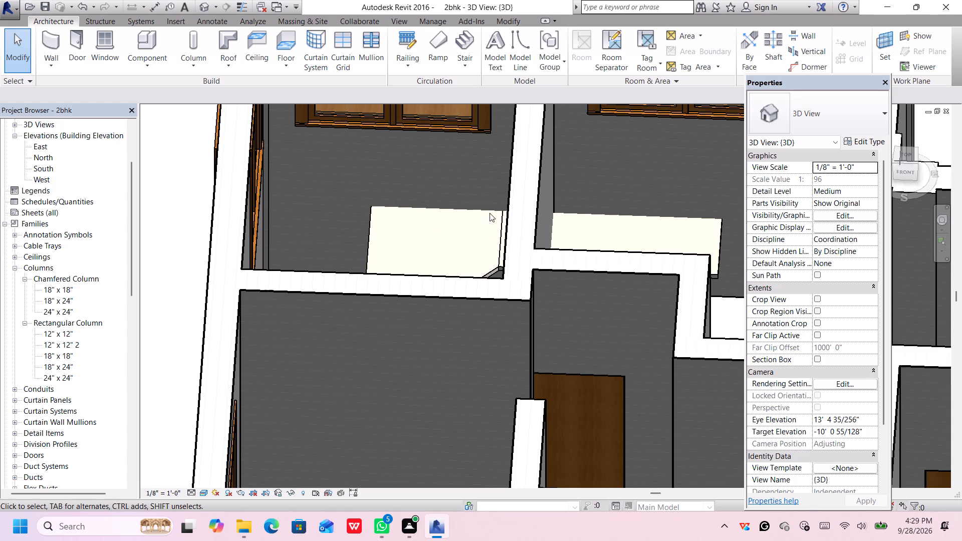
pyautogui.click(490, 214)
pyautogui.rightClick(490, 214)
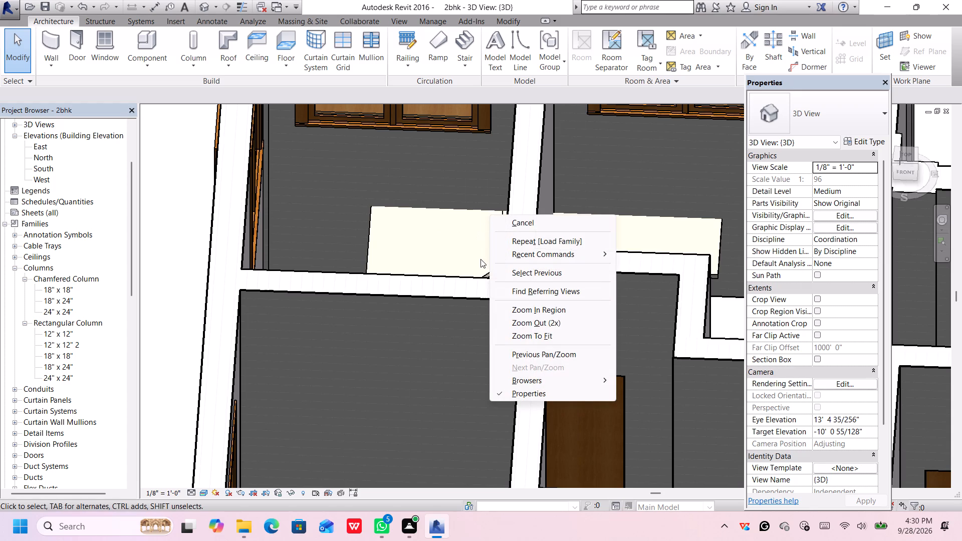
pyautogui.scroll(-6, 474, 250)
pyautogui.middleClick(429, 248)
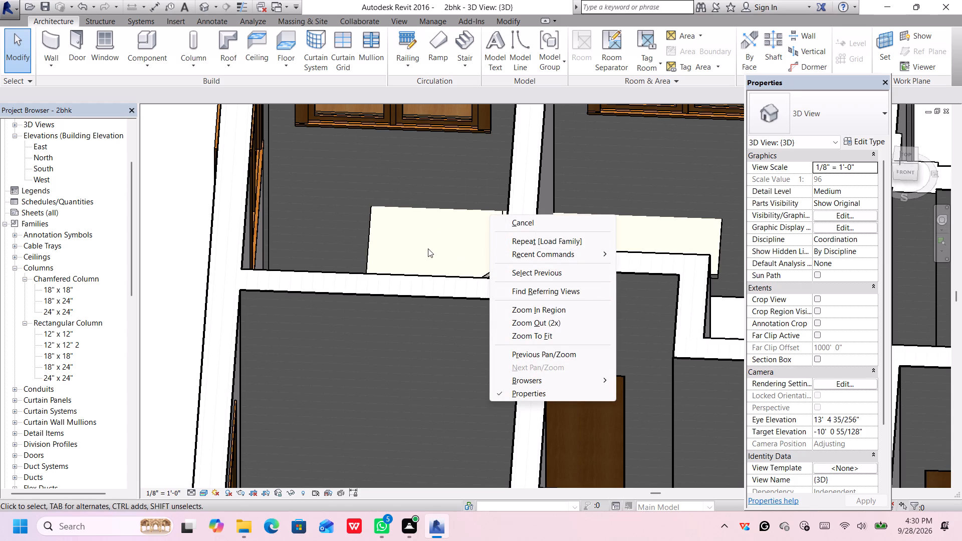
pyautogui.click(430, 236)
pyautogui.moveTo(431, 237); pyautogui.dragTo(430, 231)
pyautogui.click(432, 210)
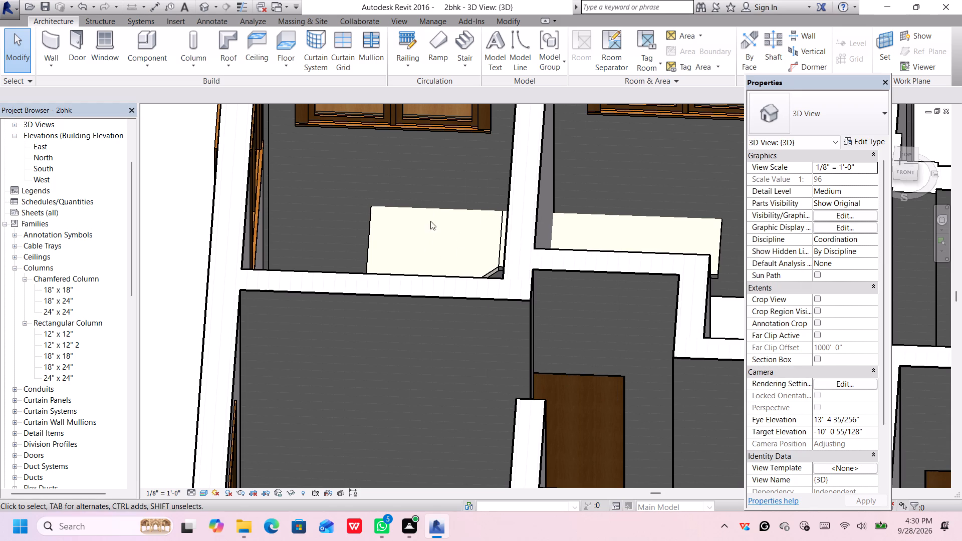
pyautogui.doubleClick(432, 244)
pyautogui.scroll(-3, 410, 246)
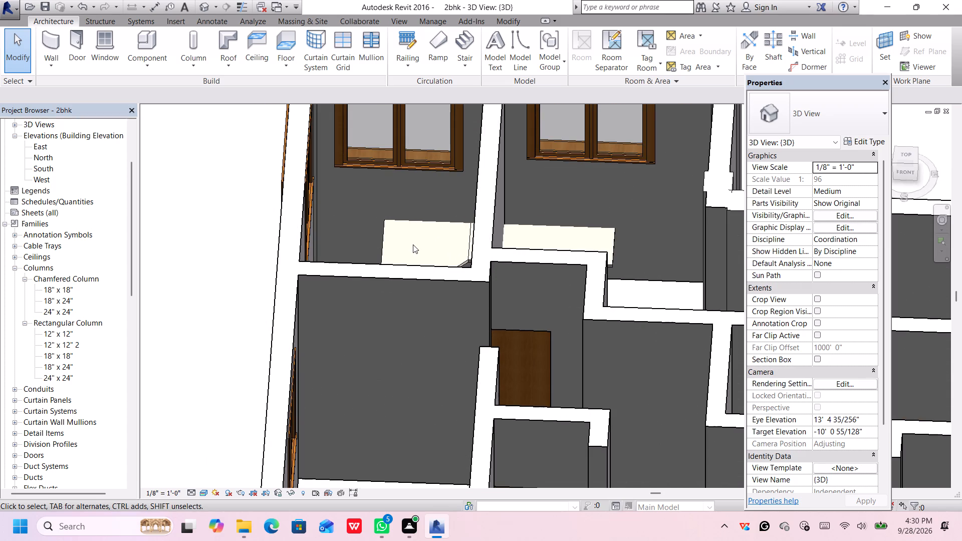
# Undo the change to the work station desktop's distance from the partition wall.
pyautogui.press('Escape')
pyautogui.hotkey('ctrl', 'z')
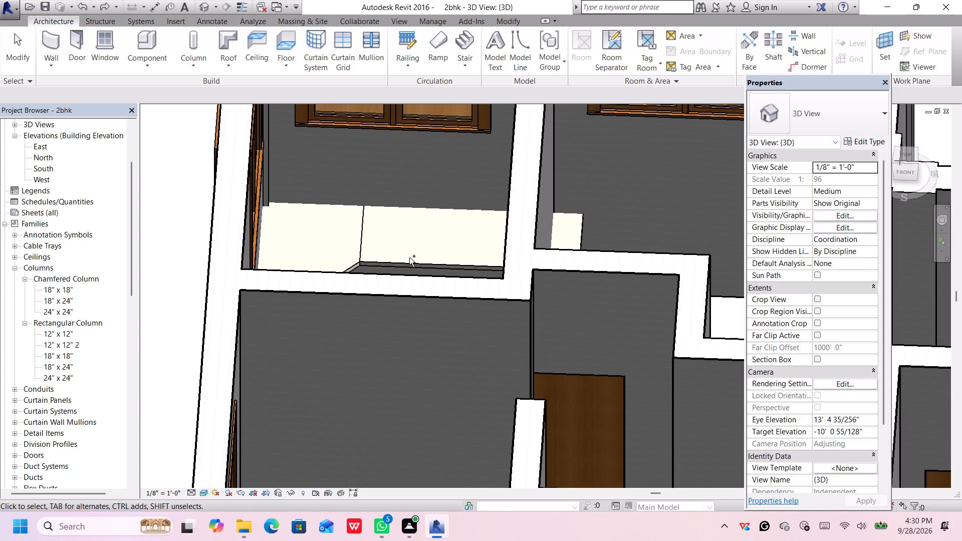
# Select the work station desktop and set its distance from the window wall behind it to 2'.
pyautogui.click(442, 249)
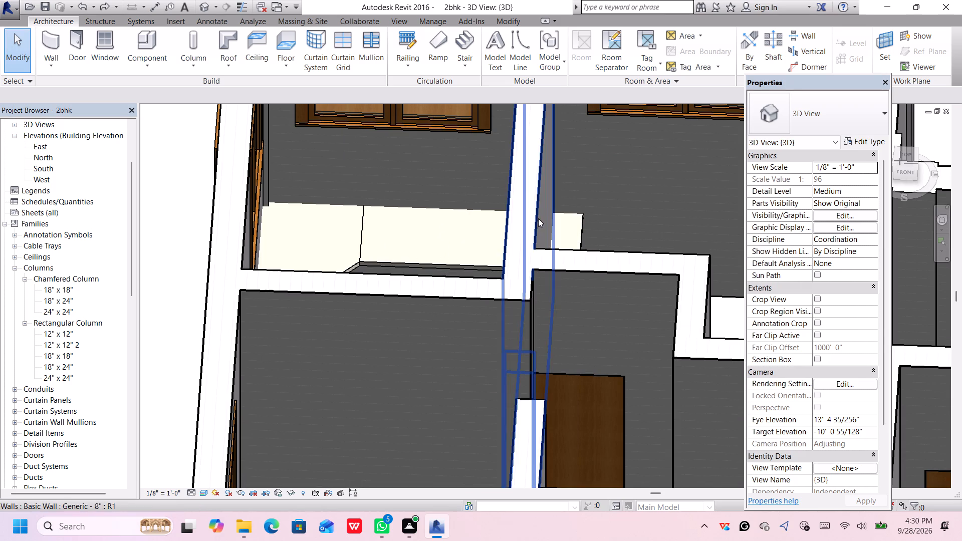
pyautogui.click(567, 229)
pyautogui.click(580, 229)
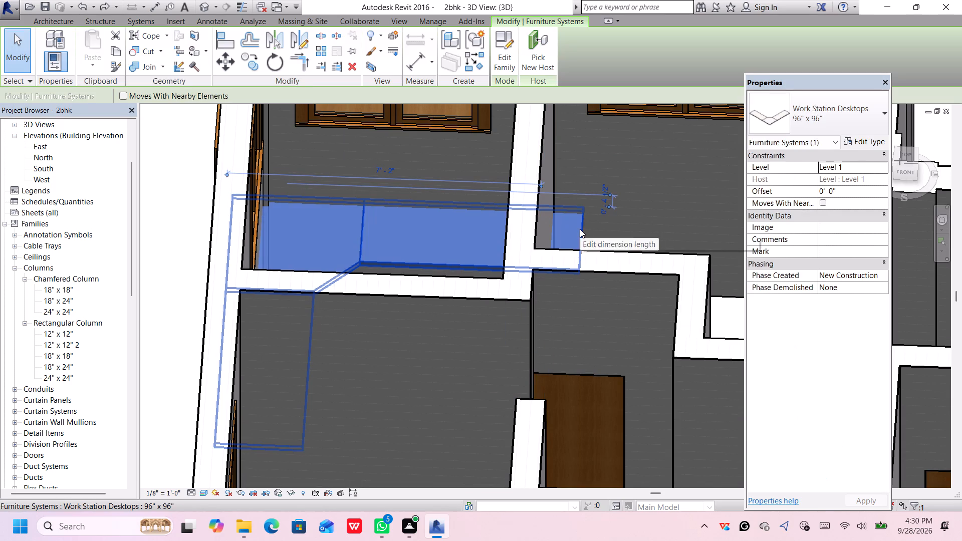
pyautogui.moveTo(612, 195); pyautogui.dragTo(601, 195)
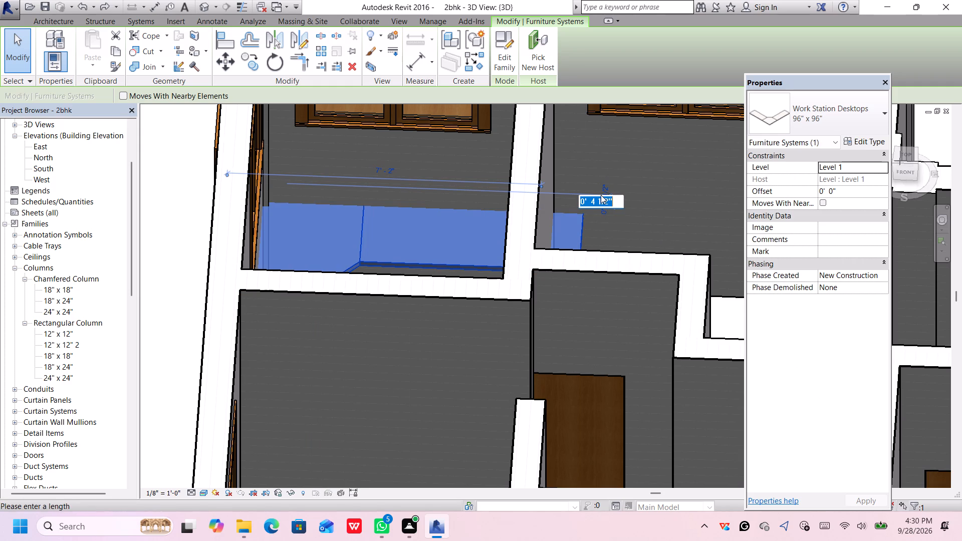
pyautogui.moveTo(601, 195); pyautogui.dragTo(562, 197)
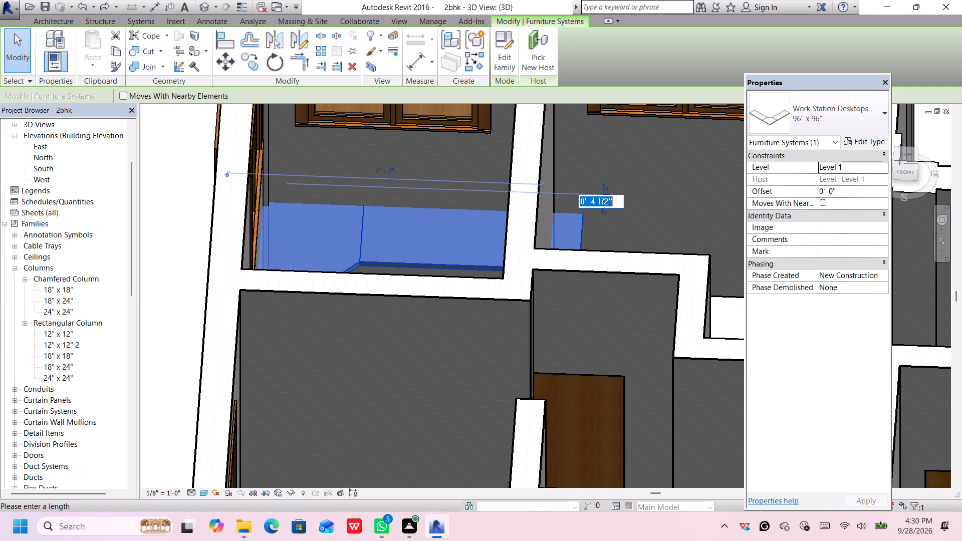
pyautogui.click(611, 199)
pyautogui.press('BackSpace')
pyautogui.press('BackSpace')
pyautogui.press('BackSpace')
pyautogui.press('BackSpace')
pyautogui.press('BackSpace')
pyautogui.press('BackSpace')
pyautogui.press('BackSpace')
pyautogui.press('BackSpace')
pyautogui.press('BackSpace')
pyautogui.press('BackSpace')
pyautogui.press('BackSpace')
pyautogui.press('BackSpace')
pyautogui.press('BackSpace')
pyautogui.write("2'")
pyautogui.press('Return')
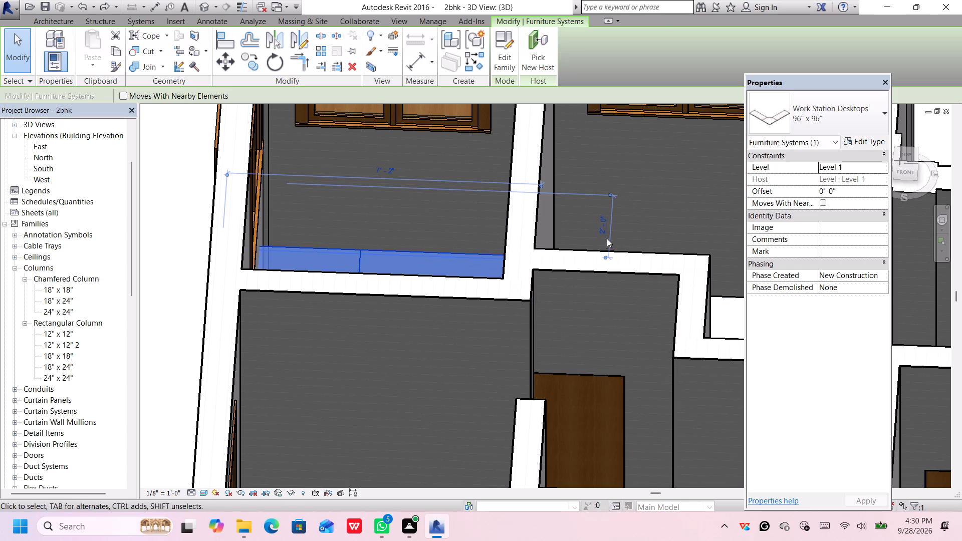
# Set the work station desktop's distance from the window wall behind it to 0.
pyautogui.scroll(4, 607, 238)
pyautogui.scroll(-3, 607, 238)
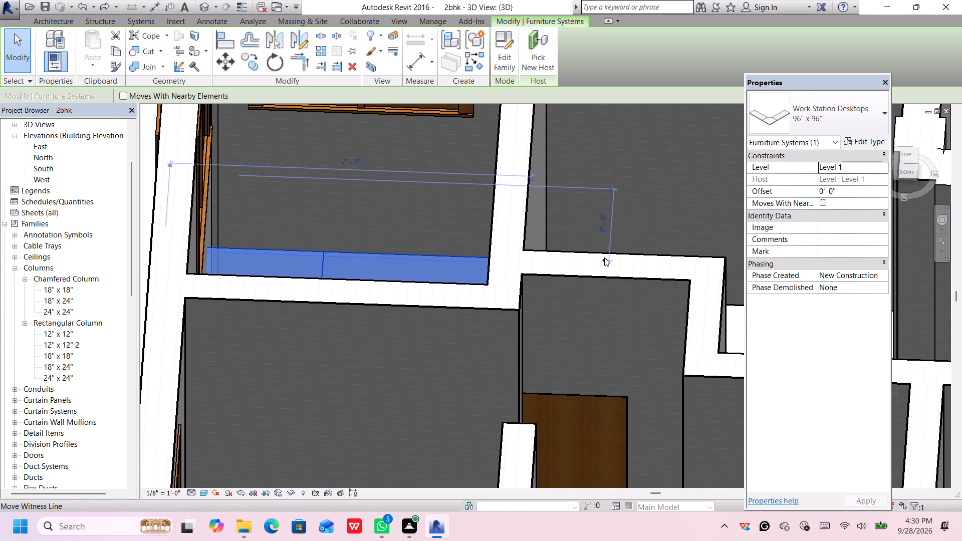
pyautogui.moveTo(604, 257); pyautogui.dragTo(604, 190)
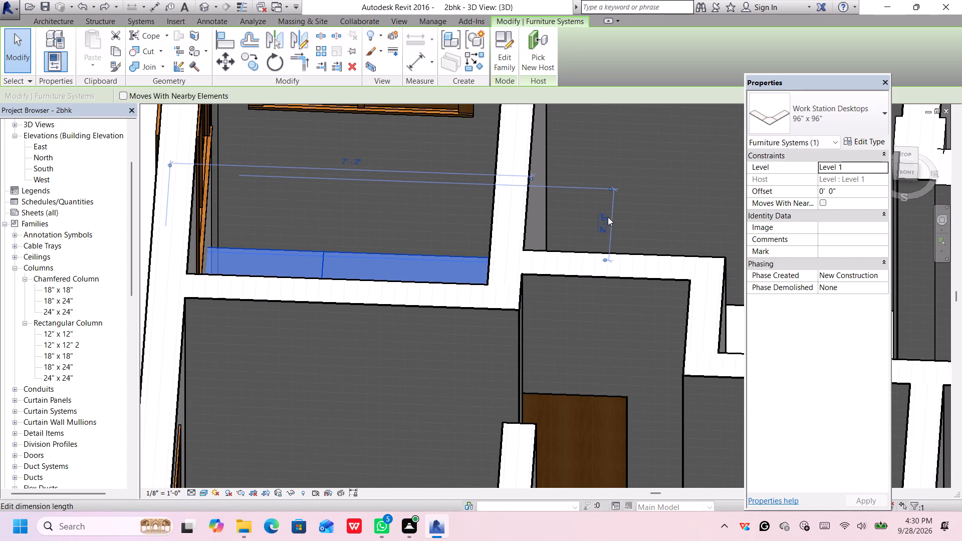
pyautogui.click(602, 217)
pyautogui.press('BackSpace')
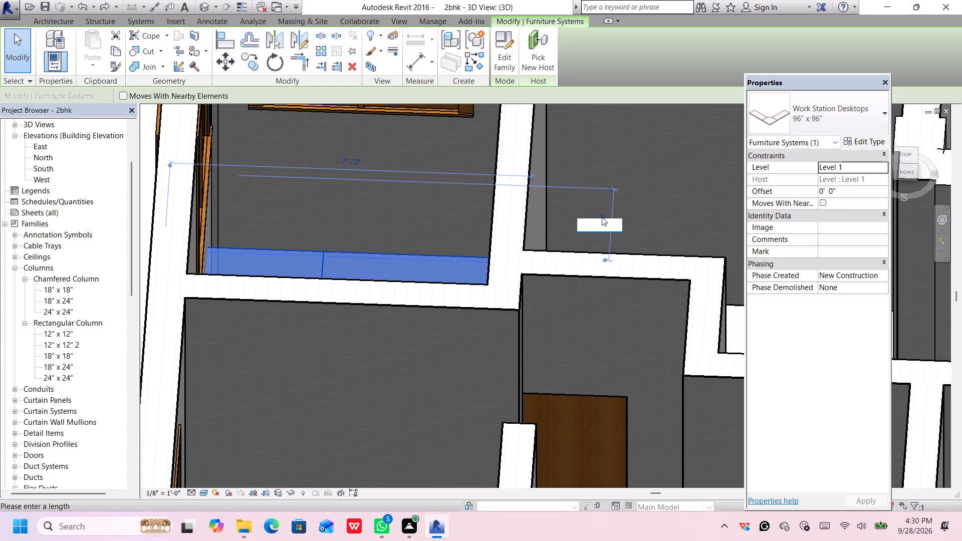
pyautogui.press('0')
pyautogui.press('Return')
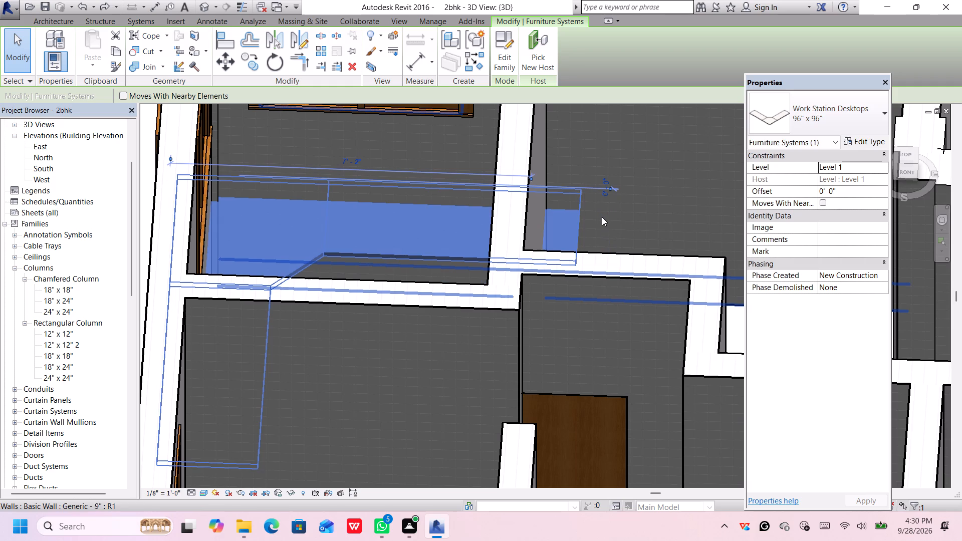
# Keep the 96" x 96" type for the work station desktop and open its type properties.
pyautogui.moveTo(346, 256); pyautogui.dragTo(346, 255, button='middle')
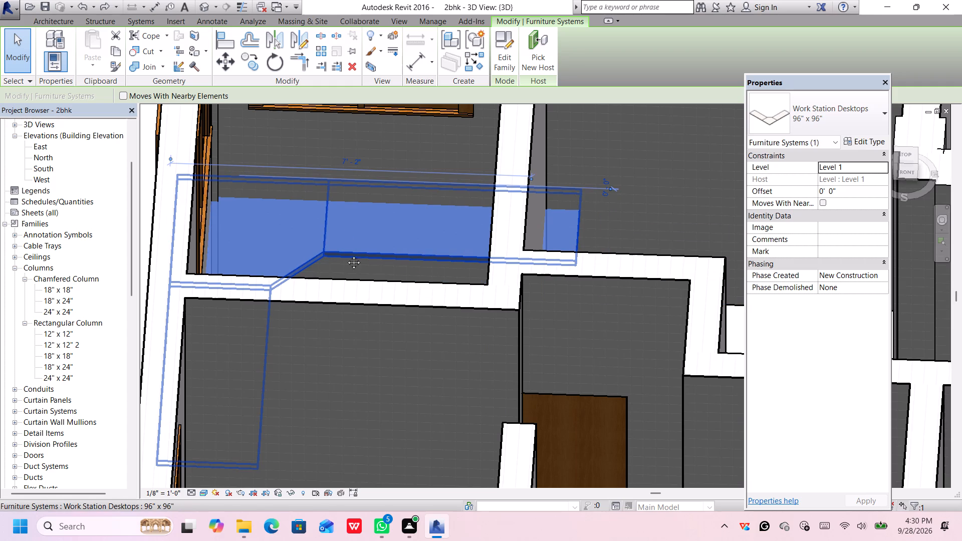
pyautogui.moveTo(346, 255); pyautogui.dragTo(344, 226, button='middle')
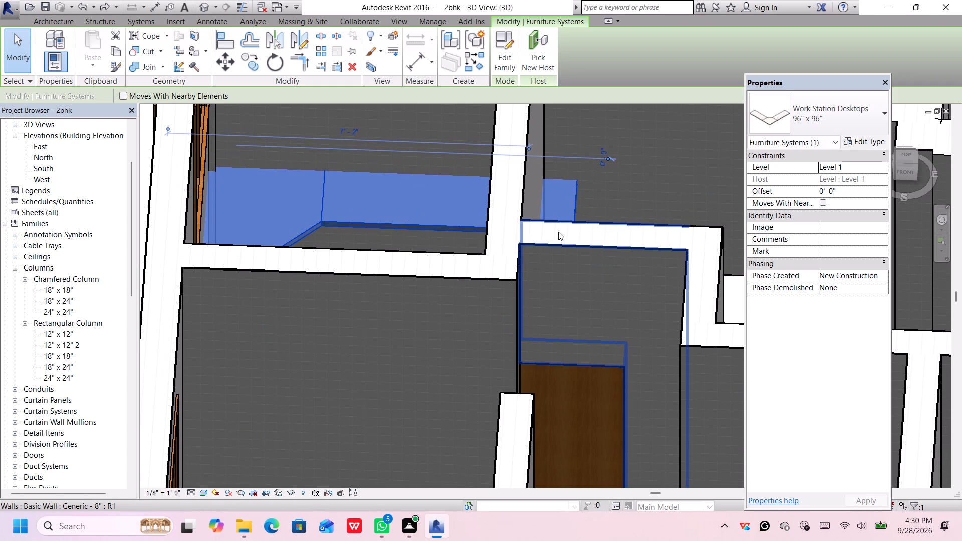
pyautogui.scroll(-1, 554, 234)
pyautogui.moveTo(556, 199); pyautogui.dragTo(549, 244, button='middle')
pyautogui.moveTo(549, 244); pyautogui.dragTo(553, 259, button='middle')
pyautogui.click(818, 119)
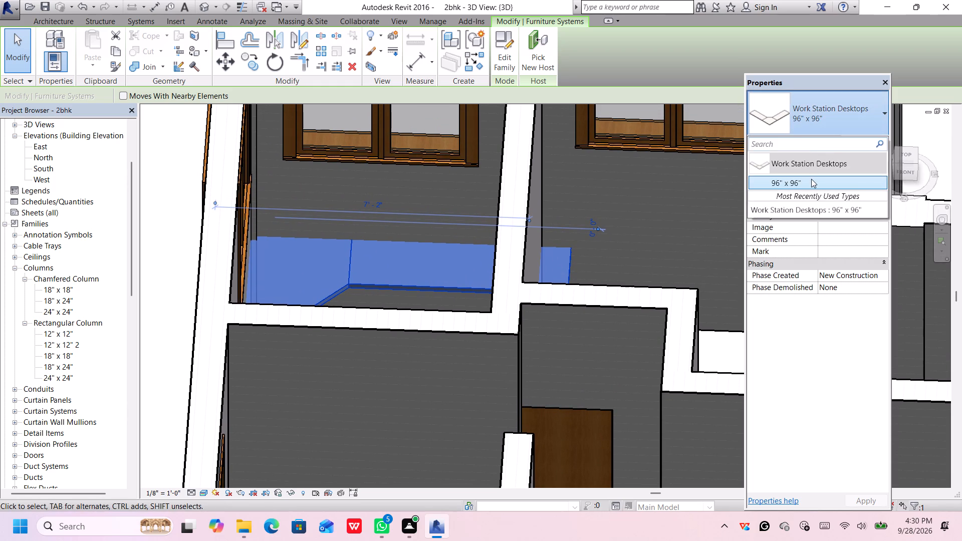
pyautogui.click(811, 179)
pyautogui.click(851, 136)
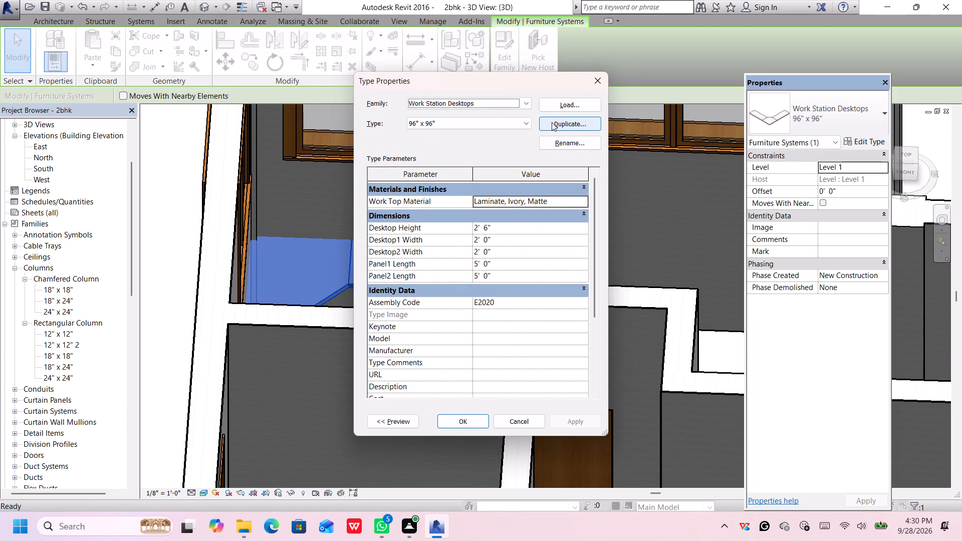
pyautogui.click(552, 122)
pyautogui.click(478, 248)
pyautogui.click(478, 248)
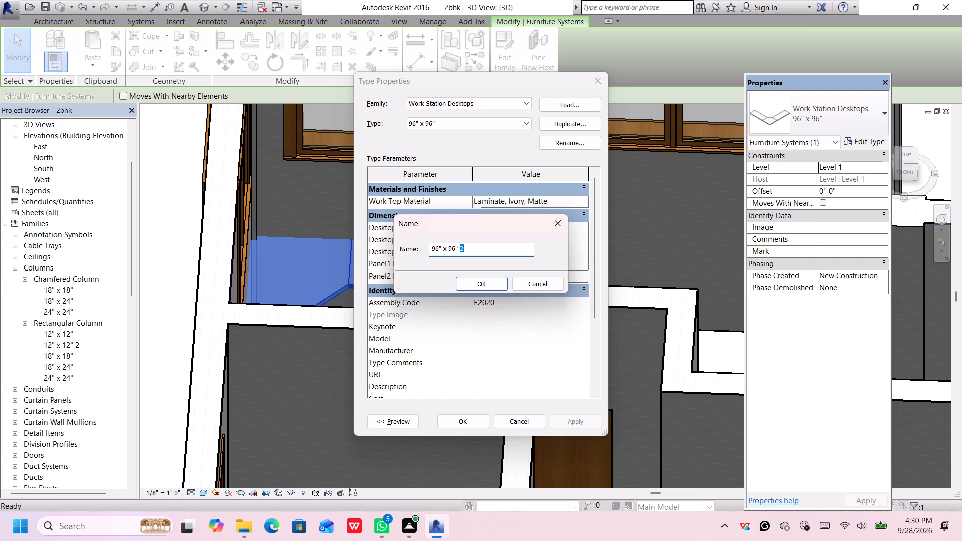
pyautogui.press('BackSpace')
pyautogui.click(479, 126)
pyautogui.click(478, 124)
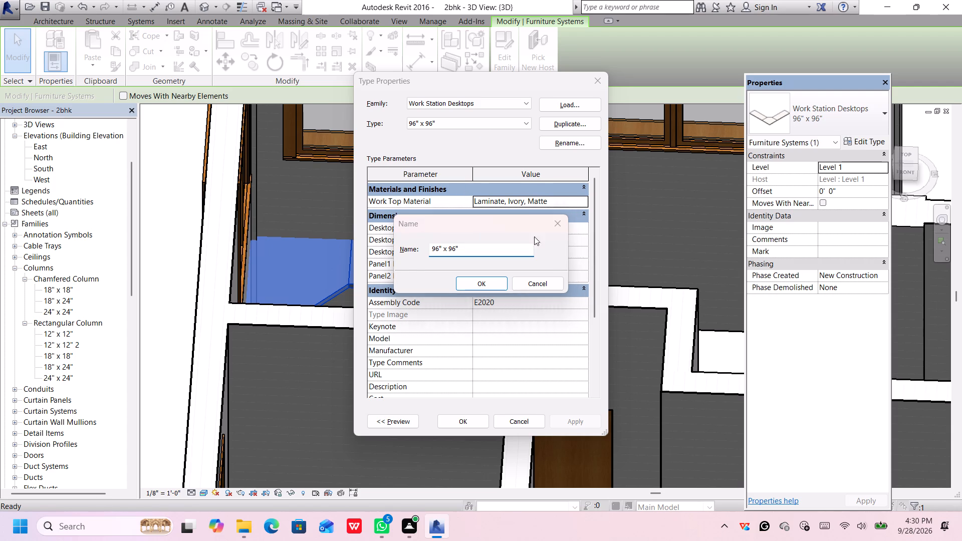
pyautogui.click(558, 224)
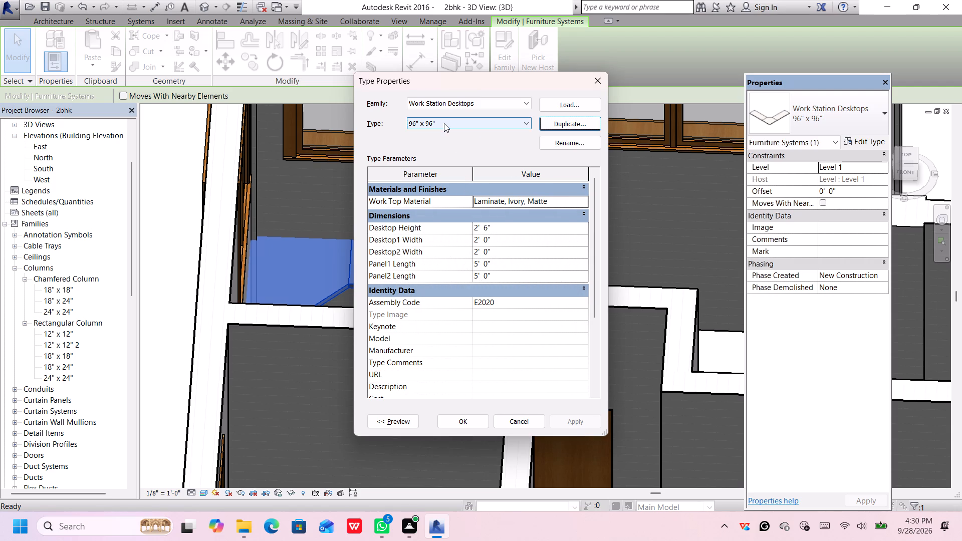
# Set both Desktop1 Width and Desktop2 Width of the 96" x 96" work station desktop type to 1'.
pyautogui.click(444, 123)
pyautogui.click(433, 119)
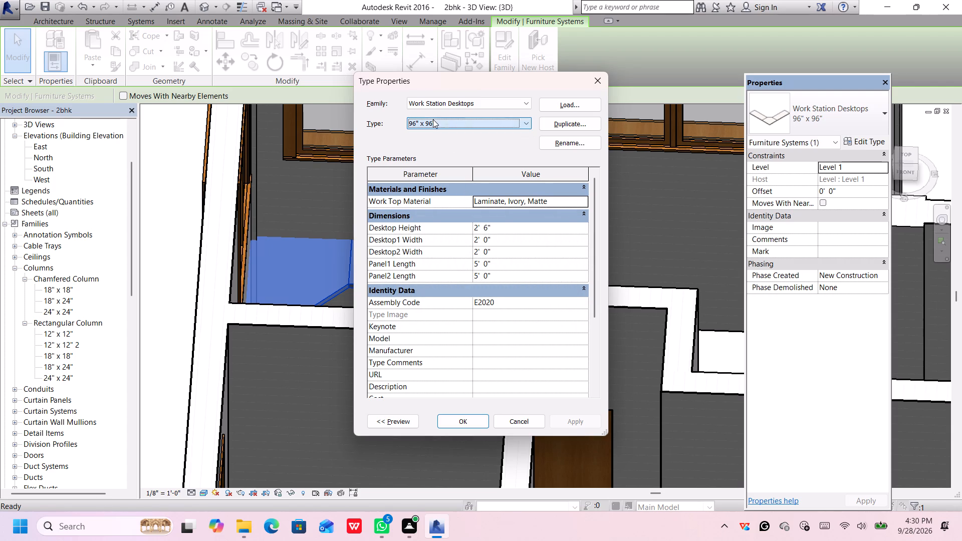
pyautogui.doubleClick(432, 124)
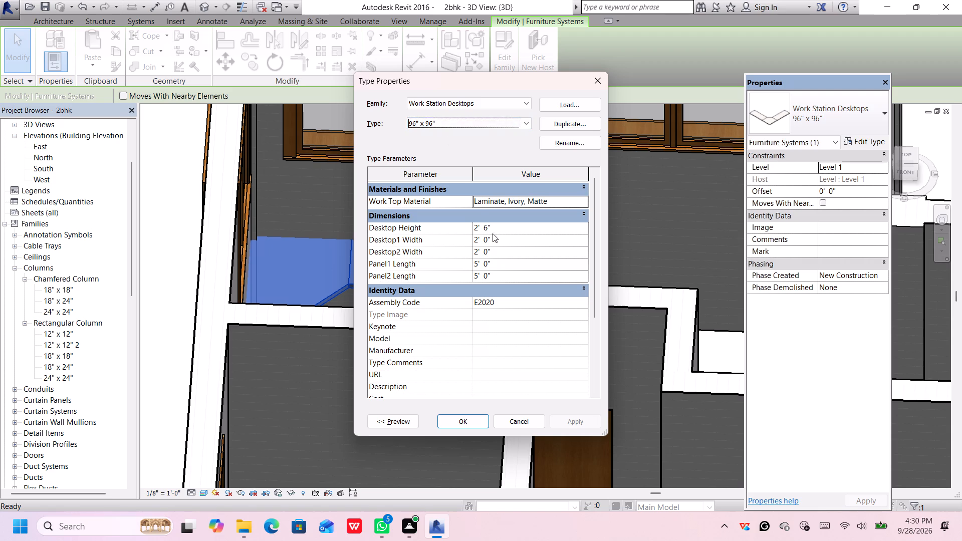
pyautogui.click(481, 226)
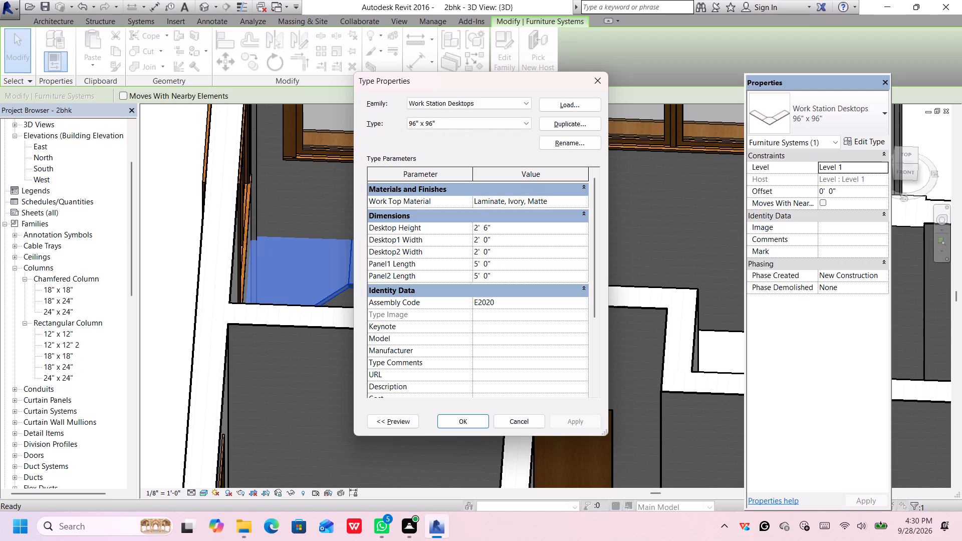
pyautogui.click(487, 227)
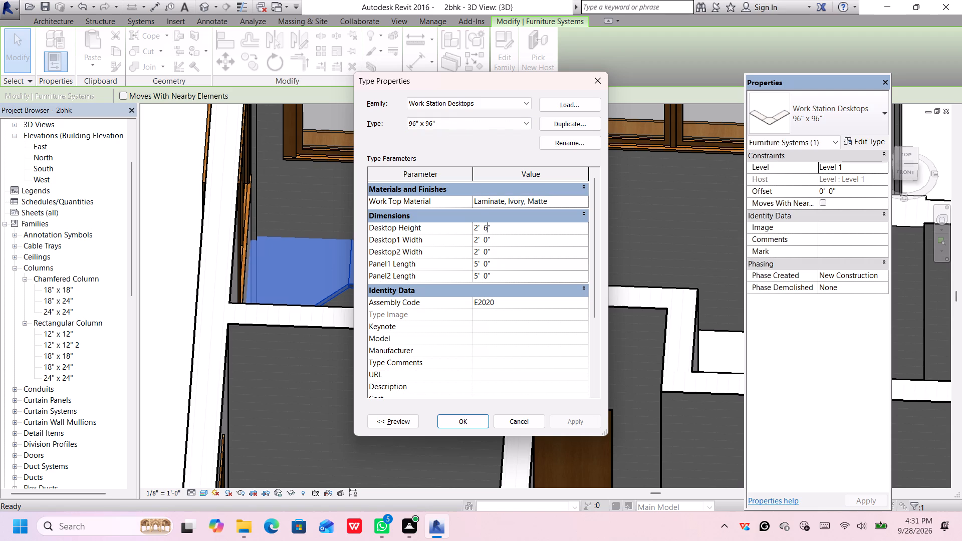
pyautogui.click(485, 240)
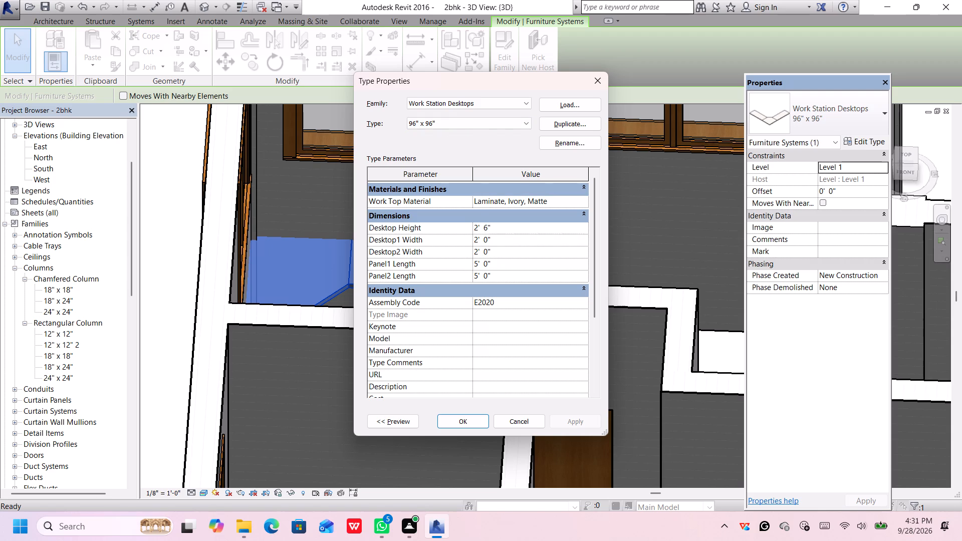
pyautogui.click(476, 236)
pyautogui.press('BackSpace')
pyautogui.press('1')
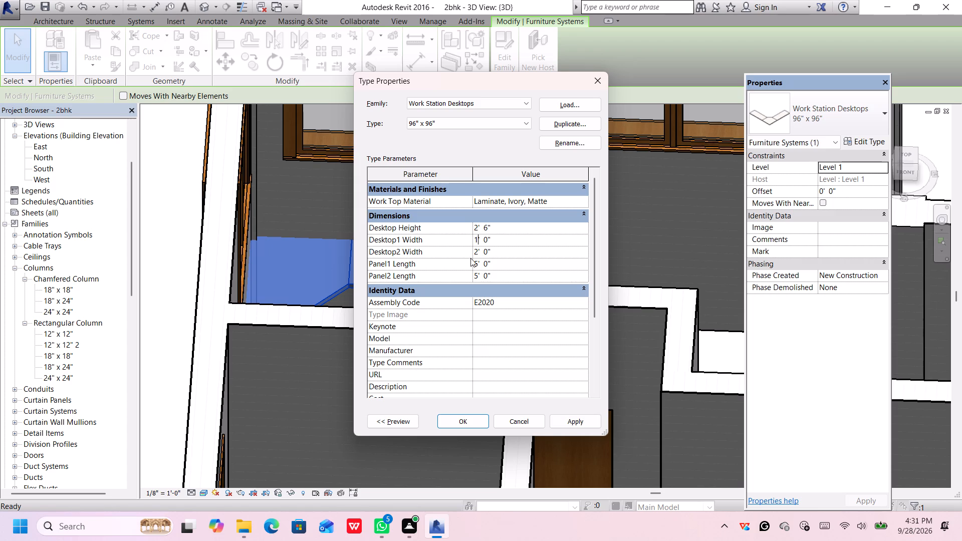
pyautogui.click(477, 249)
pyautogui.click(477, 251)
pyautogui.press('1')
pyautogui.press('BackSpace')
pyautogui.press('BackSpace')
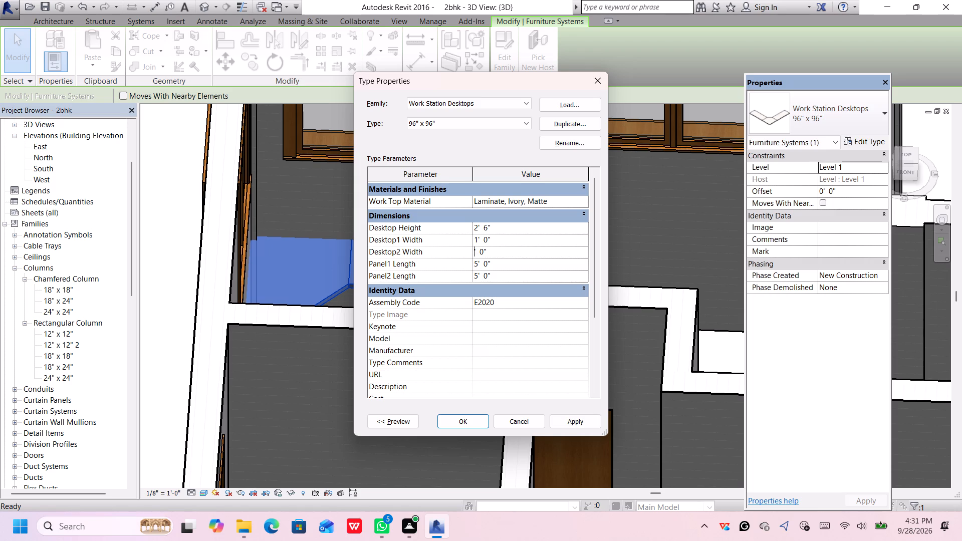
pyautogui.press('1')
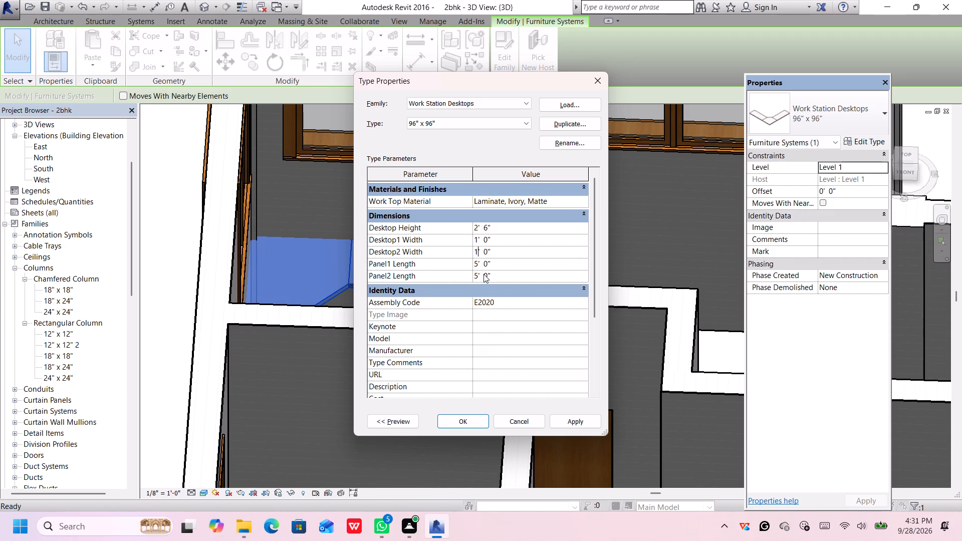
# Set Panel1 Length and Panel2 Length of the work station desktop type to 3' and apply the type changes.
pyautogui.click(475, 263)
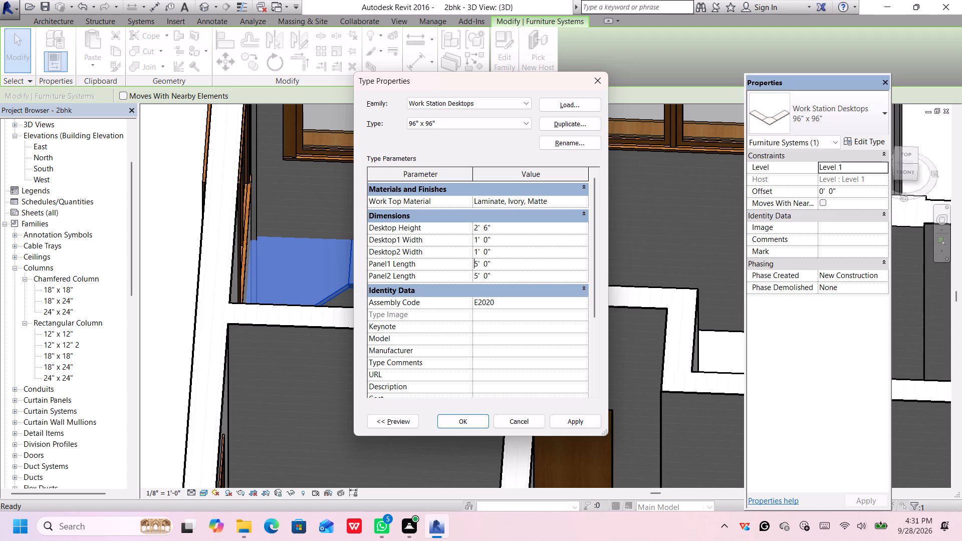
pyautogui.click(476, 264)
pyautogui.press('BackSpace')
pyautogui.press('3')
pyautogui.press('Down')
pyautogui.press('Right')
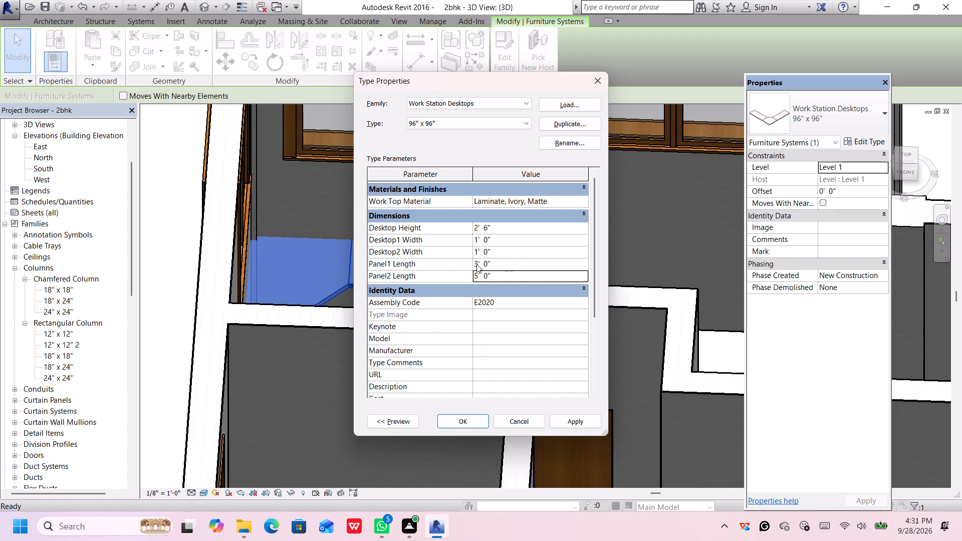
pyautogui.press('Left')
pyautogui.press('Left')
pyautogui.click(477, 274)
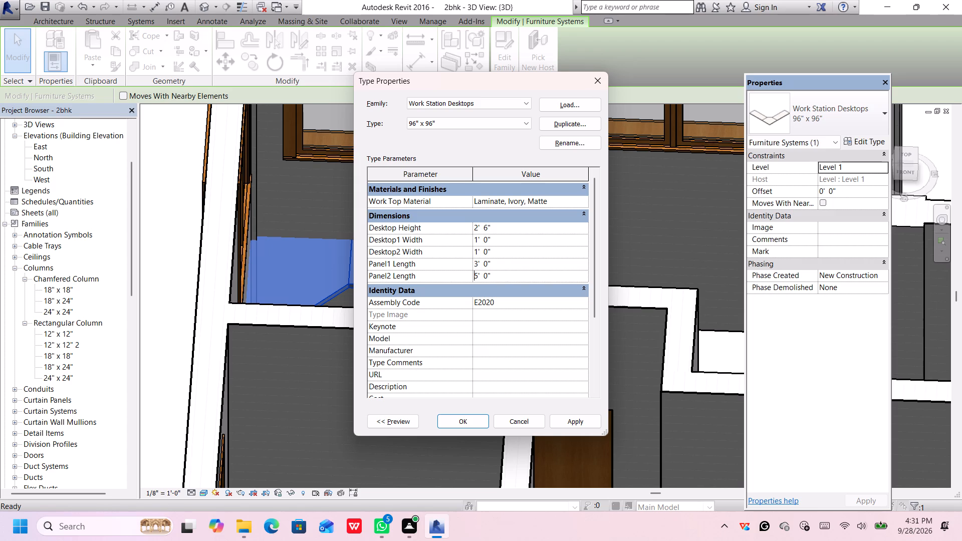
pyautogui.click(477, 274)
pyautogui.press('BackSpace')
pyautogui.press('3')
pyautogui.click(578, 422)
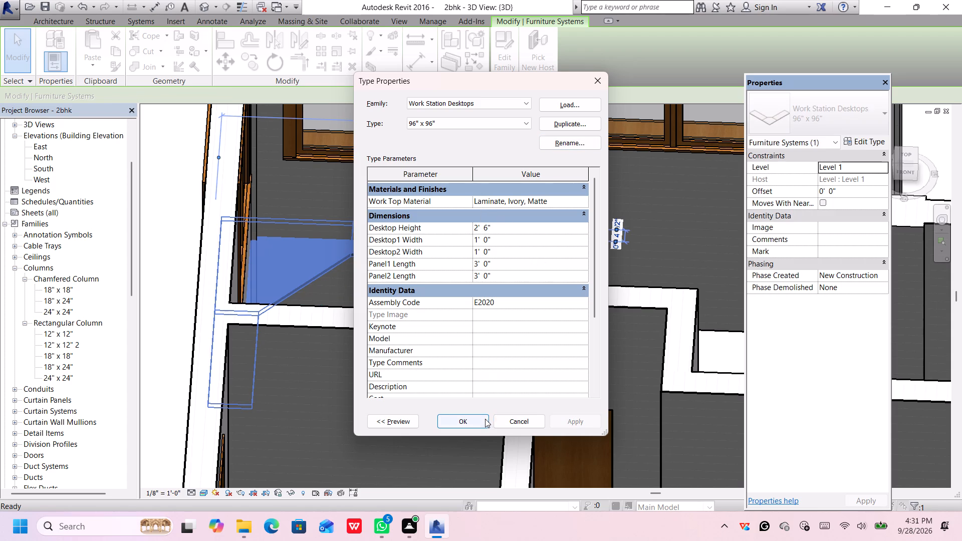
pyautogui.click(475, 418)
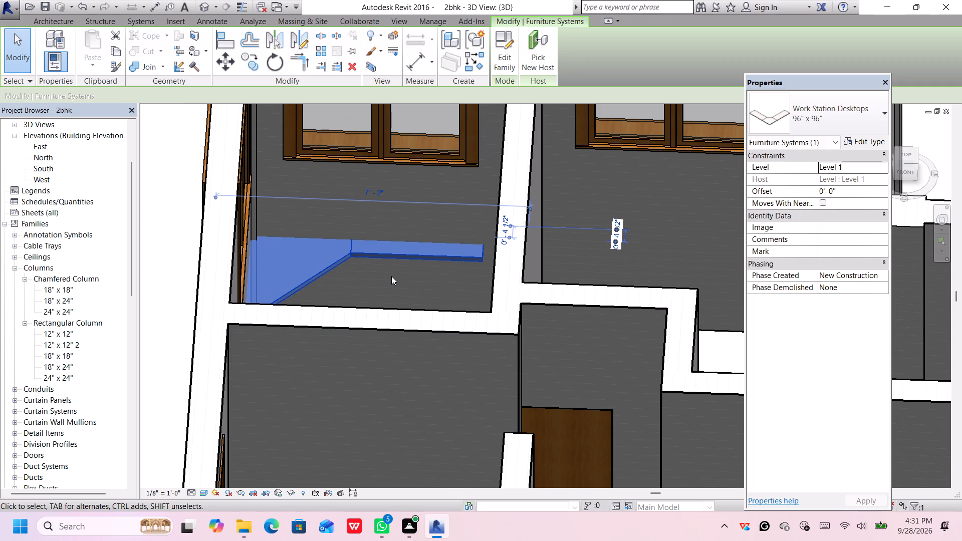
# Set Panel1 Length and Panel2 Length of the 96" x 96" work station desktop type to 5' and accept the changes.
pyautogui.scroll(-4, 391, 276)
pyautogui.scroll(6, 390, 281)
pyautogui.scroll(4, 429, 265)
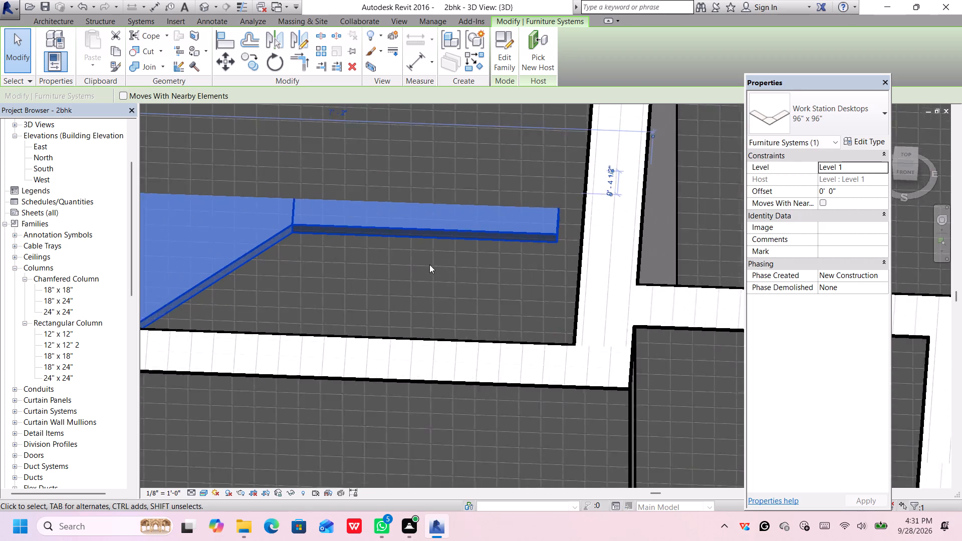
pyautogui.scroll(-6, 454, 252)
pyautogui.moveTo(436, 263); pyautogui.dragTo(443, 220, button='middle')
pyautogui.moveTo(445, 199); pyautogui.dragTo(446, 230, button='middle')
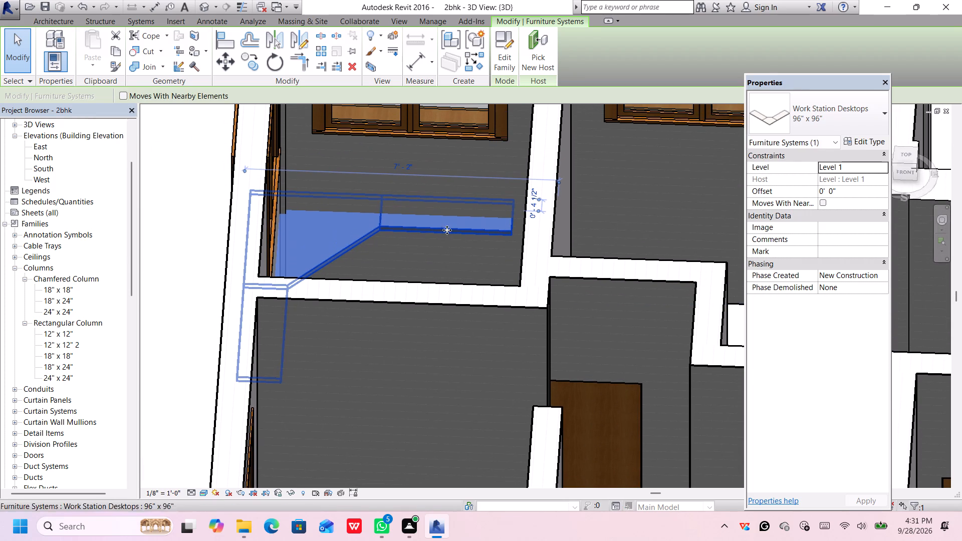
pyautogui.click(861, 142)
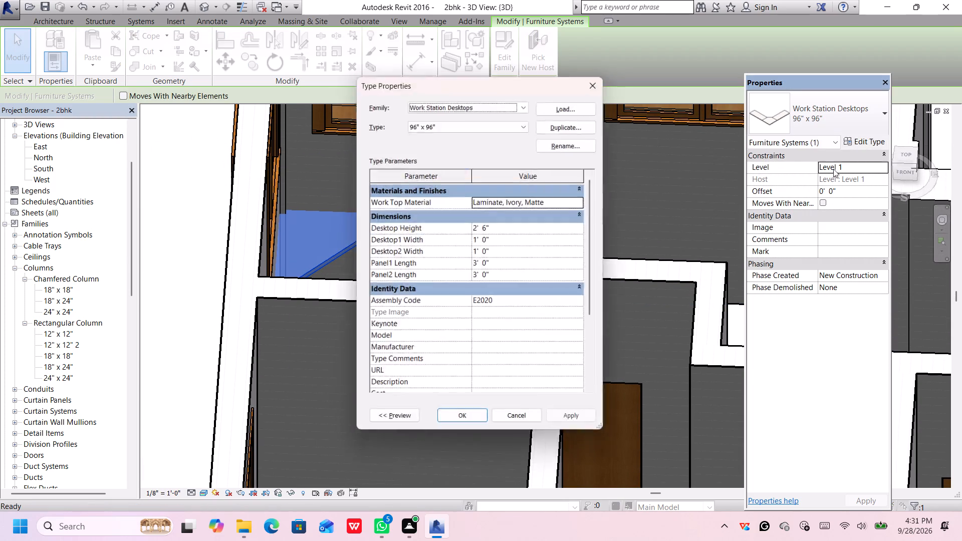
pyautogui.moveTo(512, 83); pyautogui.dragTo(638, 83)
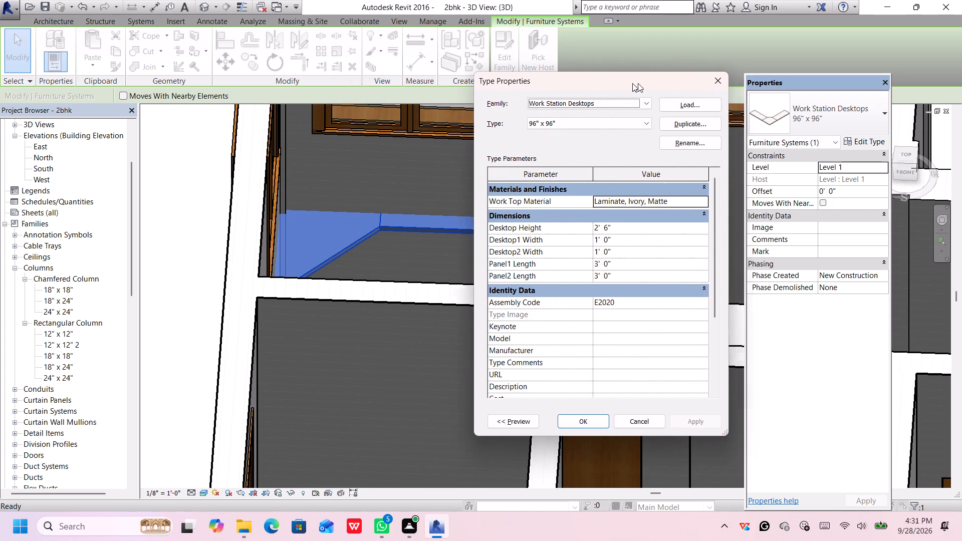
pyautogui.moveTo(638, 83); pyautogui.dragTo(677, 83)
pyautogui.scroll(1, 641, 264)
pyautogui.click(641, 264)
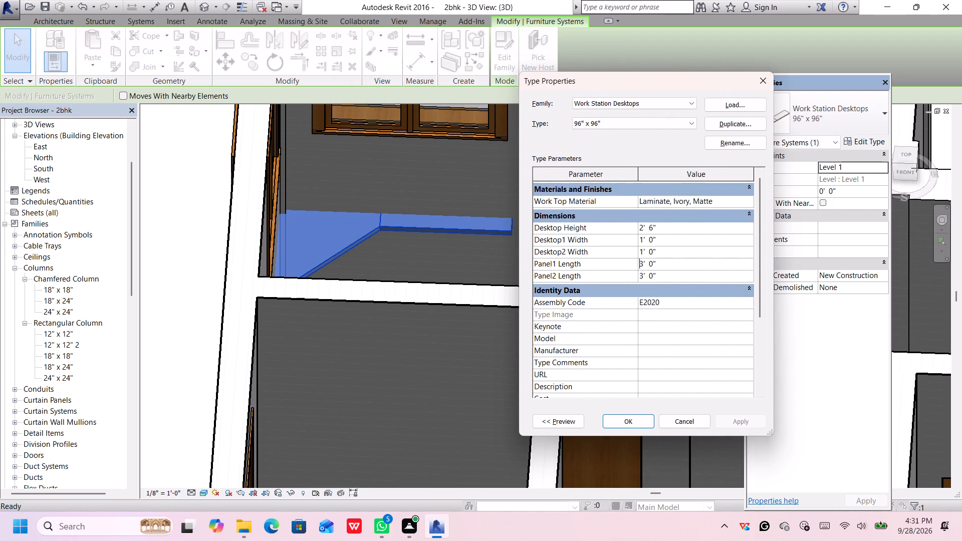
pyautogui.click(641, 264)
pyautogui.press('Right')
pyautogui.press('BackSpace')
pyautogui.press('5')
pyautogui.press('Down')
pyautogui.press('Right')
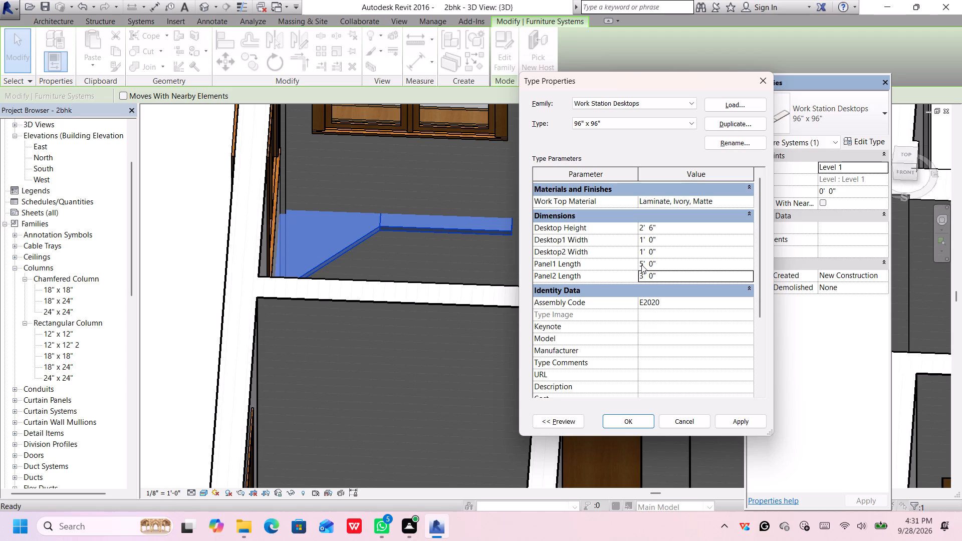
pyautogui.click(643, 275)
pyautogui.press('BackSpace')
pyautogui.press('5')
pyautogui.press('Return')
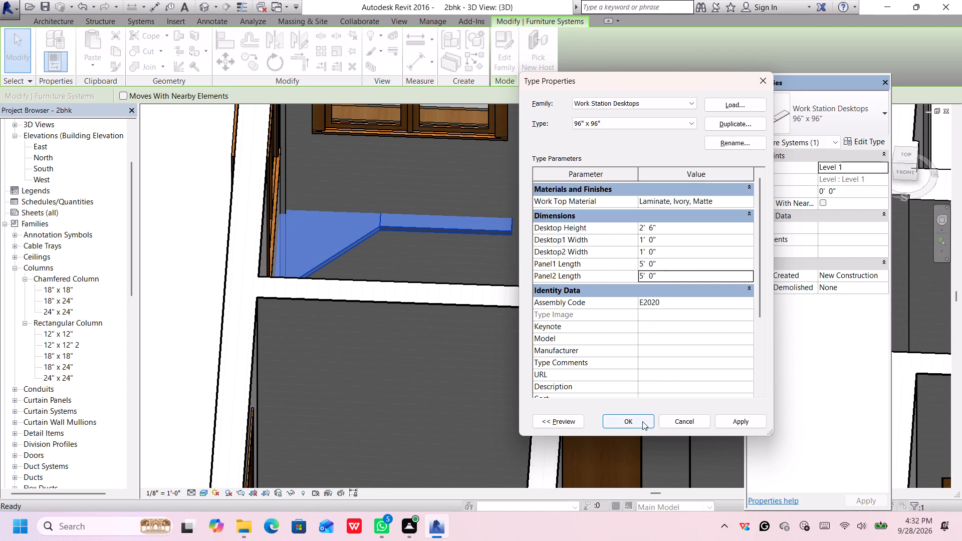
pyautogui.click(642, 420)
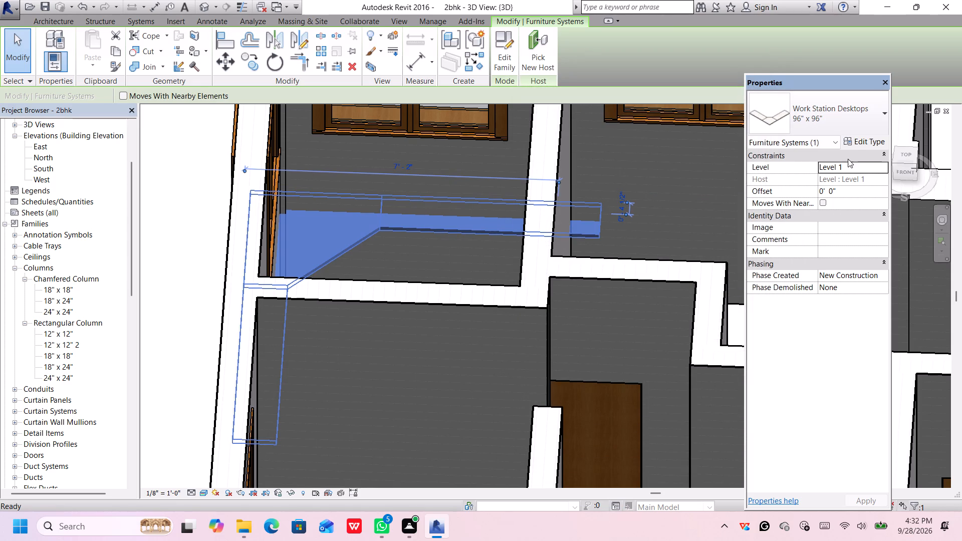
# In the work station desktop's type properties, set both Panel2 Length and Panel1 Length back to 3'.
pyautogui.click(855, 138)
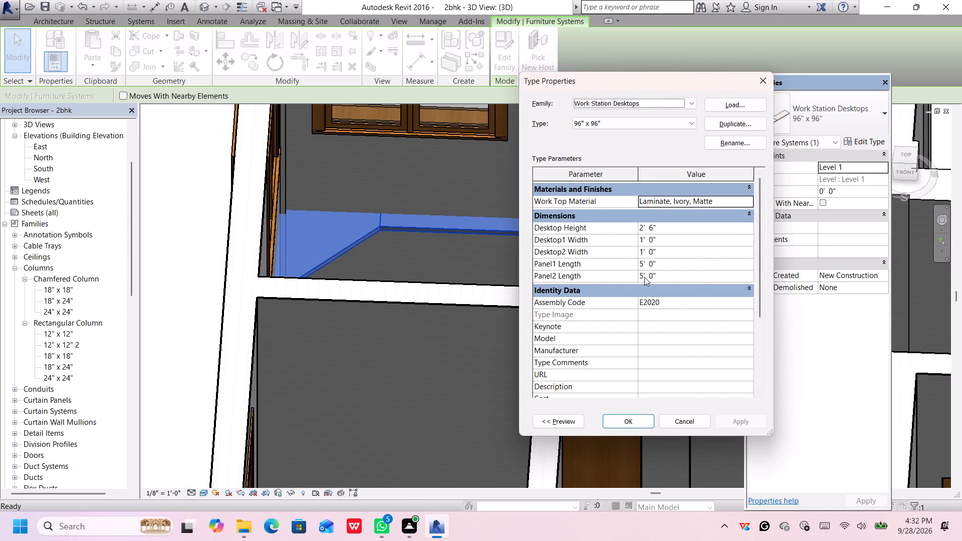
pyautogui.click(644, 277)
pyautogui.press('BackSpace')
pyautogui.press('3')
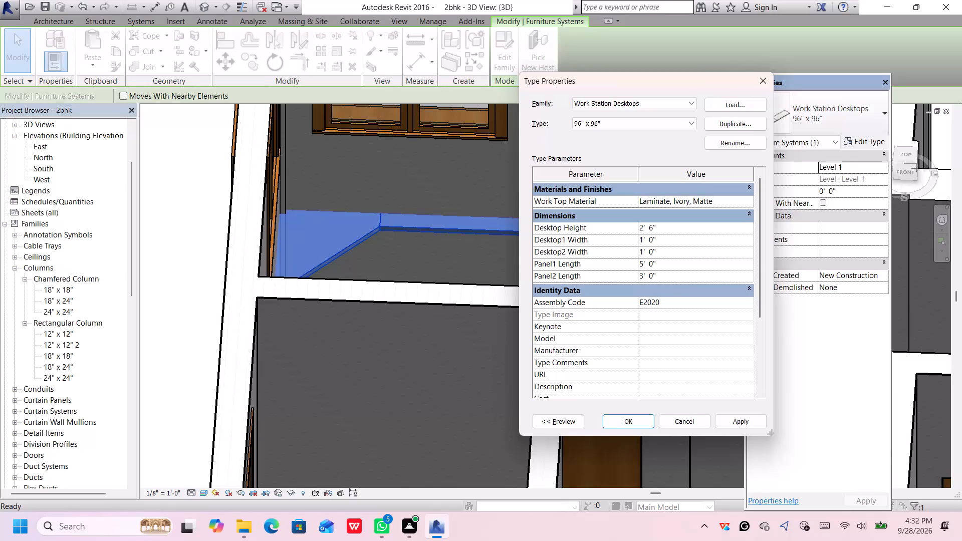
pyautogui.press('Up')
pyautogui.press('Up')
pyautogui.press('Down')
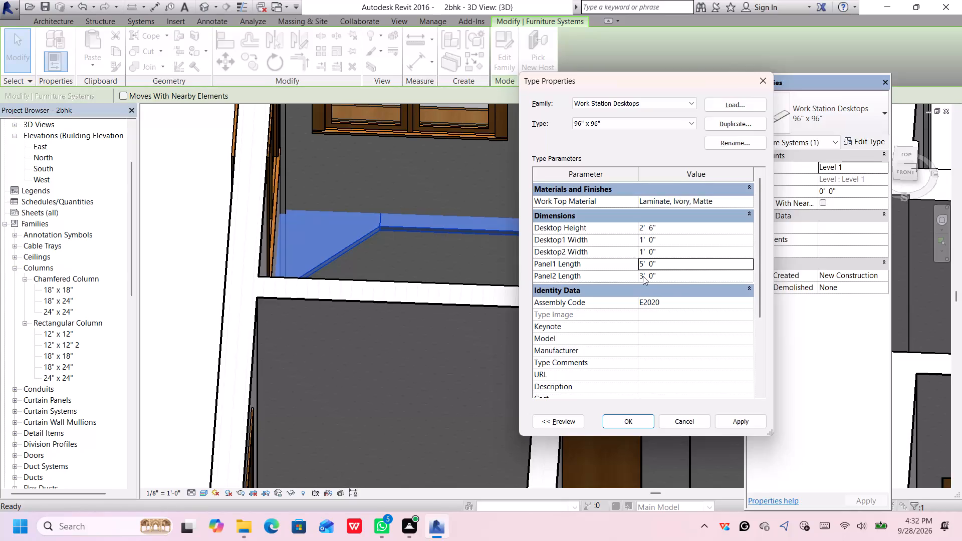
pyautogui.click(642, 266)
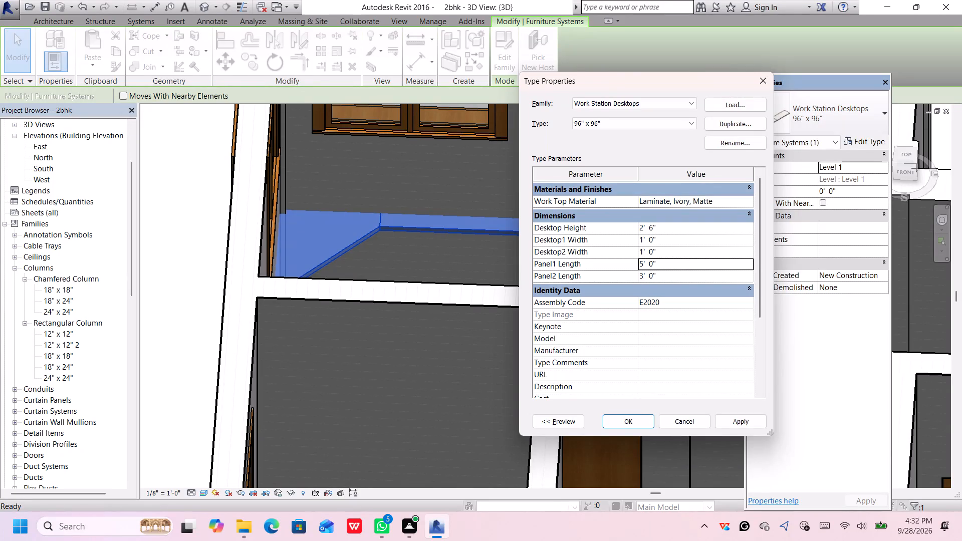
pyautogui.click(642, 266)
pyautogui.press('BackSpace')
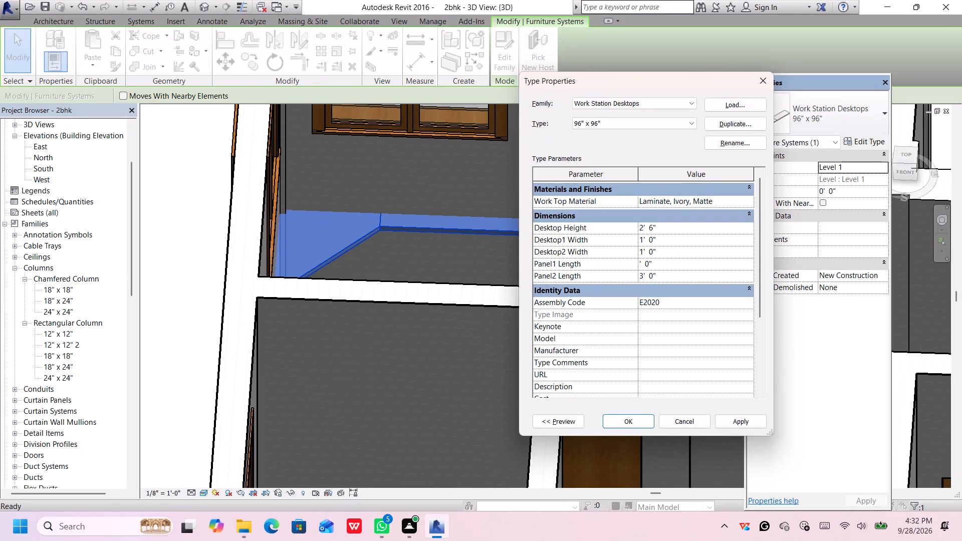
pyautogui.press('3')
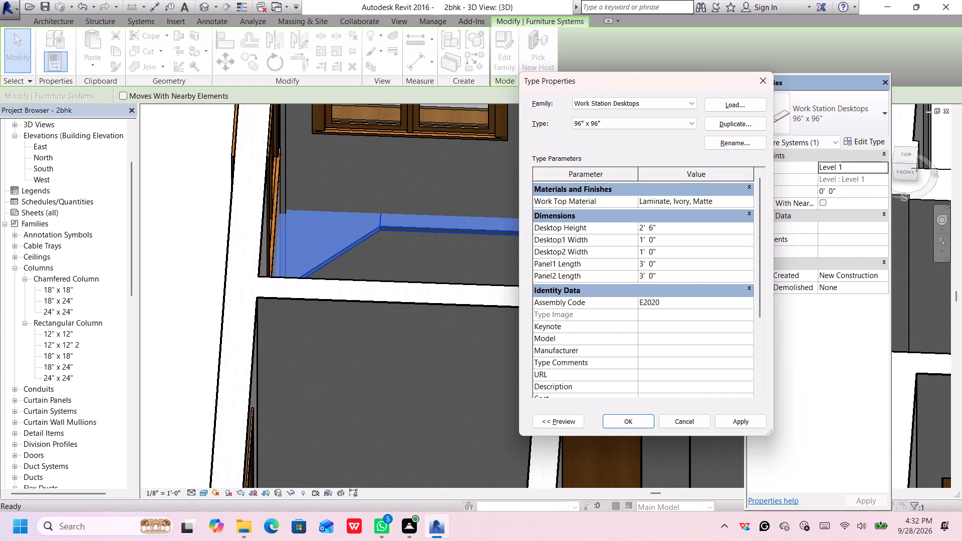
# Set Desktop1 Width and Desktop2 Width of the type to 2', accept the changes, hide the element properties and deselect the desktop.
pyautogui.click(643, 238)
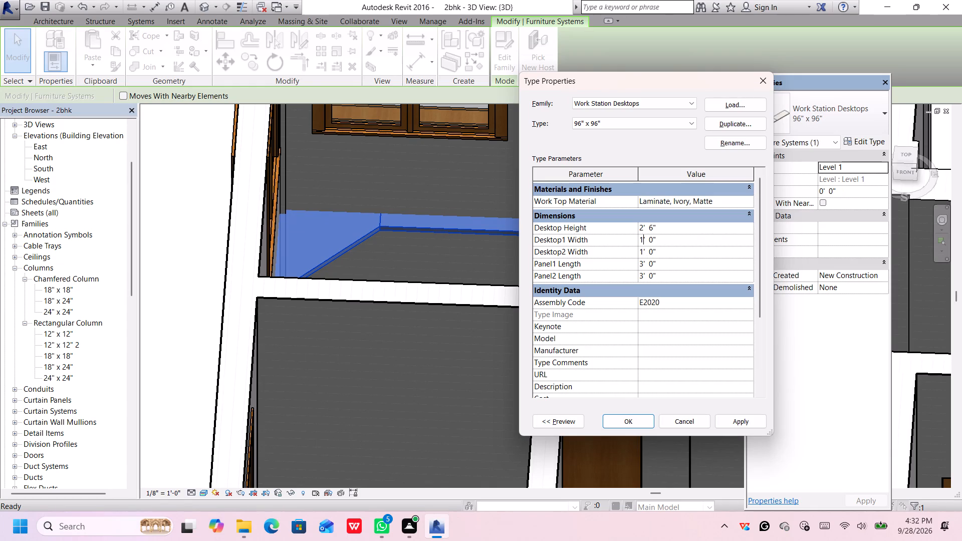
pyautogui.click(643, 239)
pyautogui.press('BackSpace')
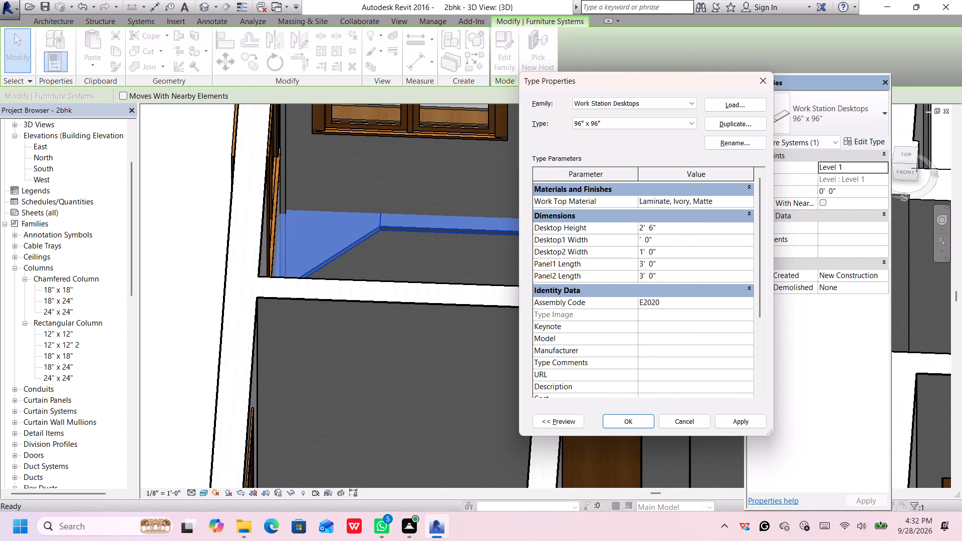
pyautogui.press('2')
pyautogui.press('Down')
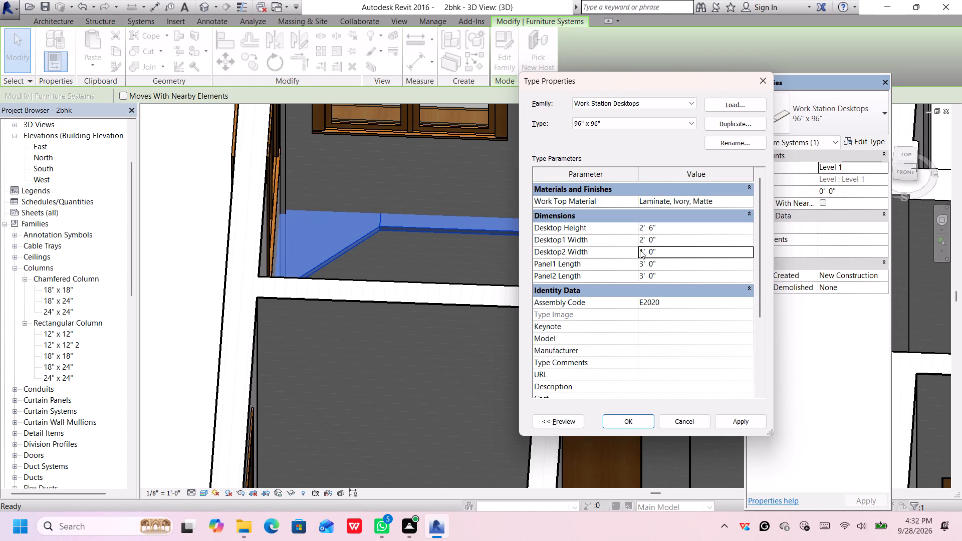
pyautogui.click(644, 253)
pyautogui.press('BackSpace')
pyautogui.press('2')
pyautogui.click(732, 420)
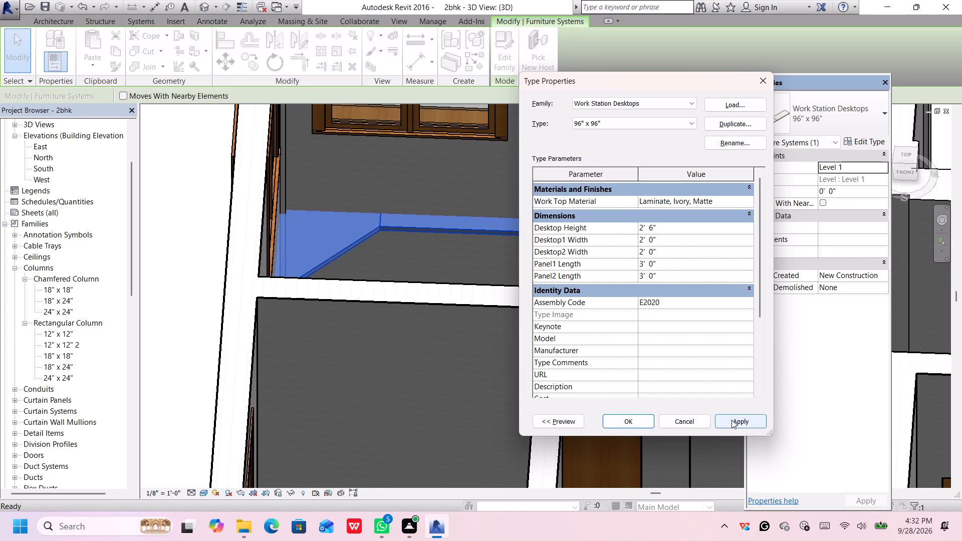
pyautogui.click(626, 414)
pyautogui.scroll(-1, 799, 305)
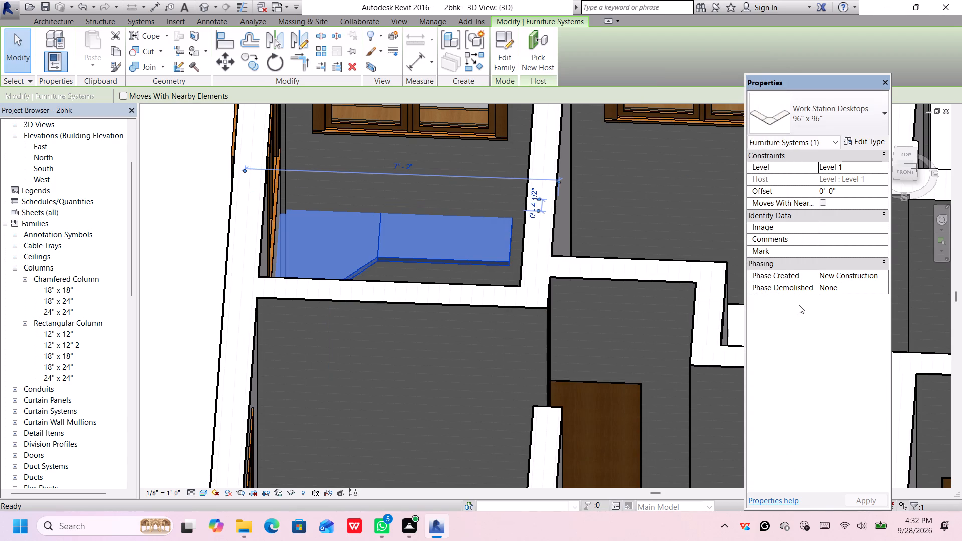
pyautogui.scroll(-2, 799, 305)
pyautogui.moveTo(633, 187); pyautogui.dragTo(489, 222, button='middle')
pyautogui.click(884, 83)
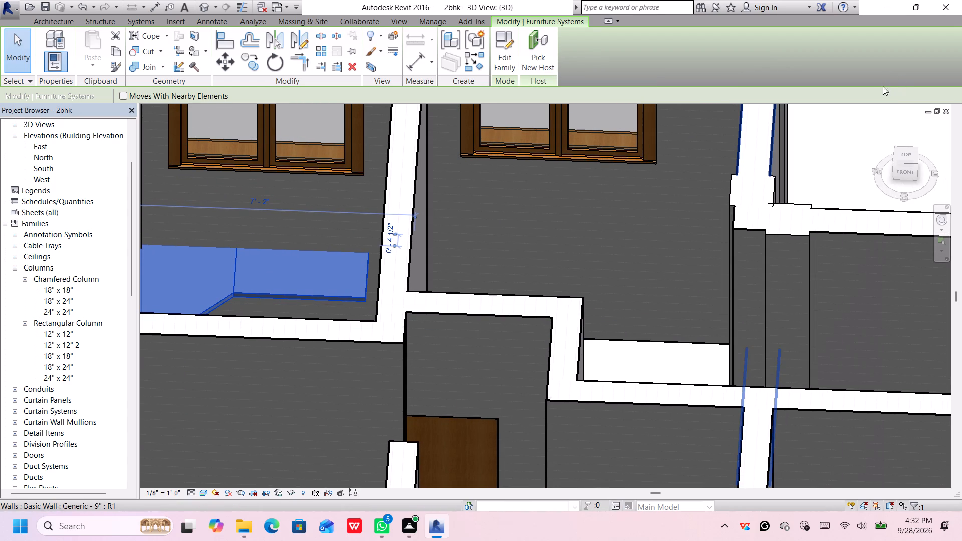
pyautogui.scroll(-6, 829, 278)
pyautogui.moveTo(802, 296); pyautogui.dragTo(763, 269, button='middle')
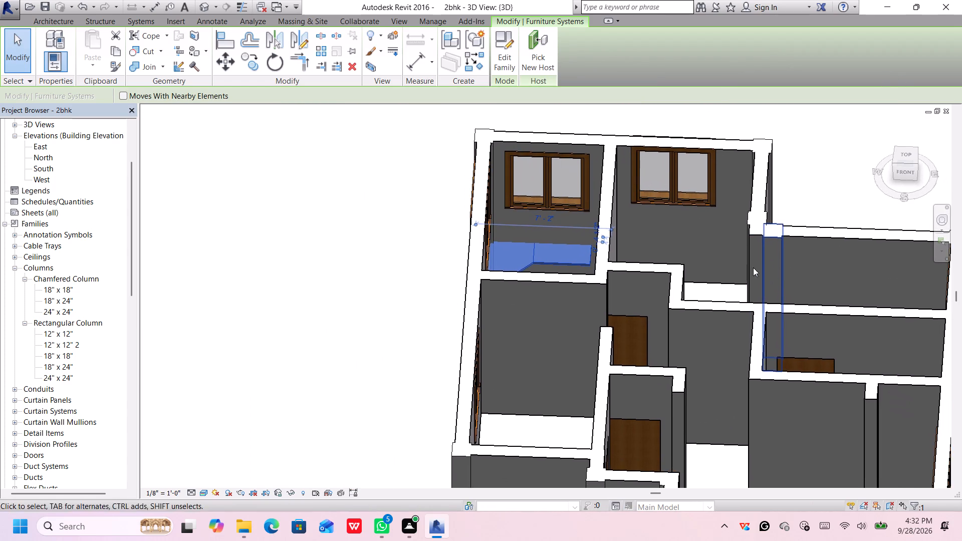
pyautogui.press('Escape')
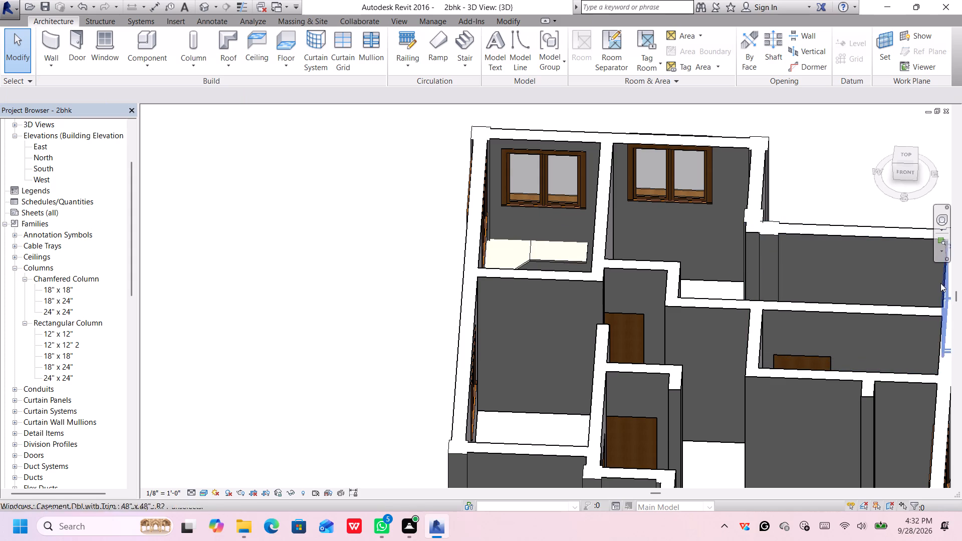
# Examine the house model in 3D from several angles, checking the work station desktop, interior rooms, doors and exterior walls.
pyautogui.moveTo(720, 337); pyautogui.dragTo(676, 271, button='middle')
pyautogui.moveTo(678, 274); pyautogui.dragTo(678, 275, button='middle')
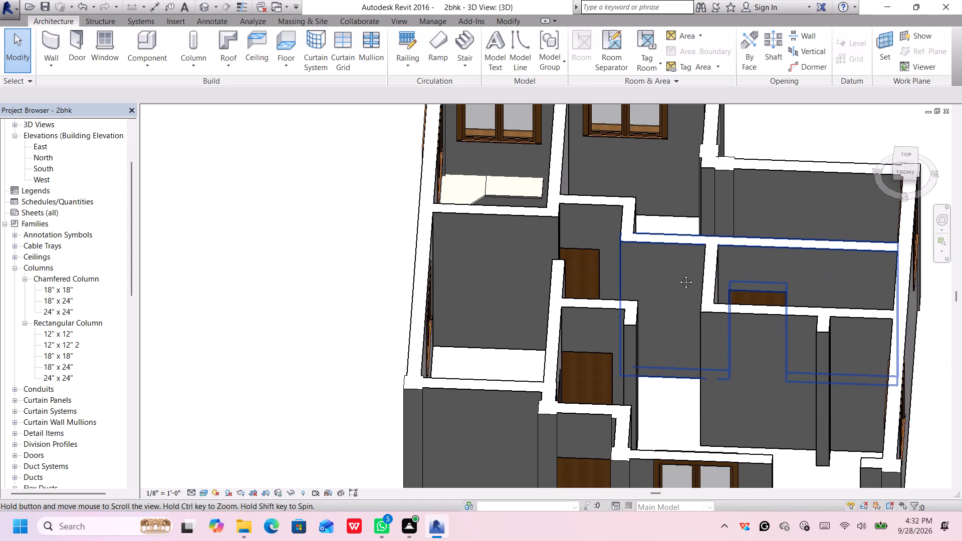
pyautogui.moveTo(678, 275); pyautogui.dragTo(578, 290, button='middle')
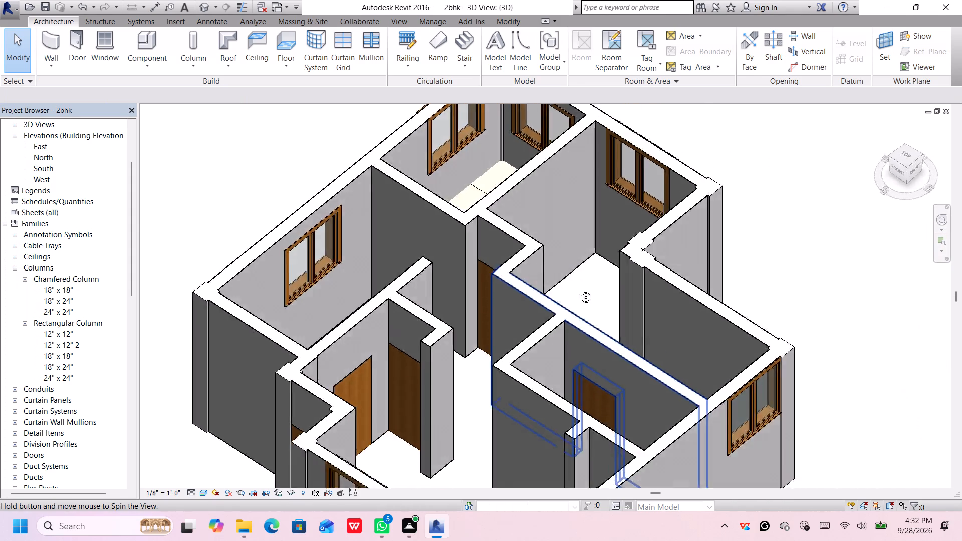
pyautogui.moveTo(578, 290); pyautogui.dragTo(619, 363, button='middle')
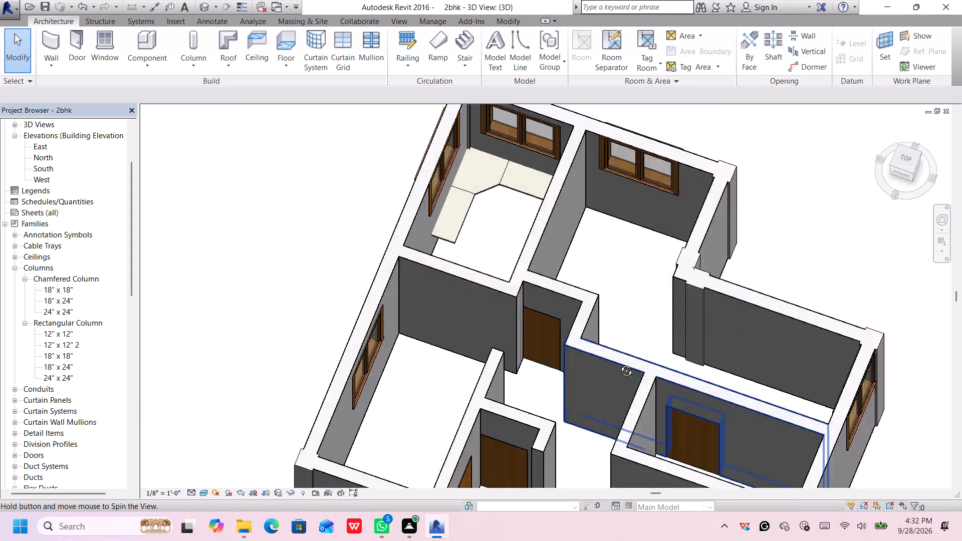
pyautogui.moveTo(619, 363); pyautogui.dragTo(591, 247, button='middle')
pyautogui.keyDown('shift'); pyautogui.moveTo(601, 410); pyautogui.dragTo(593, 388, button='middle'); pyautogui.keyUp('shift')
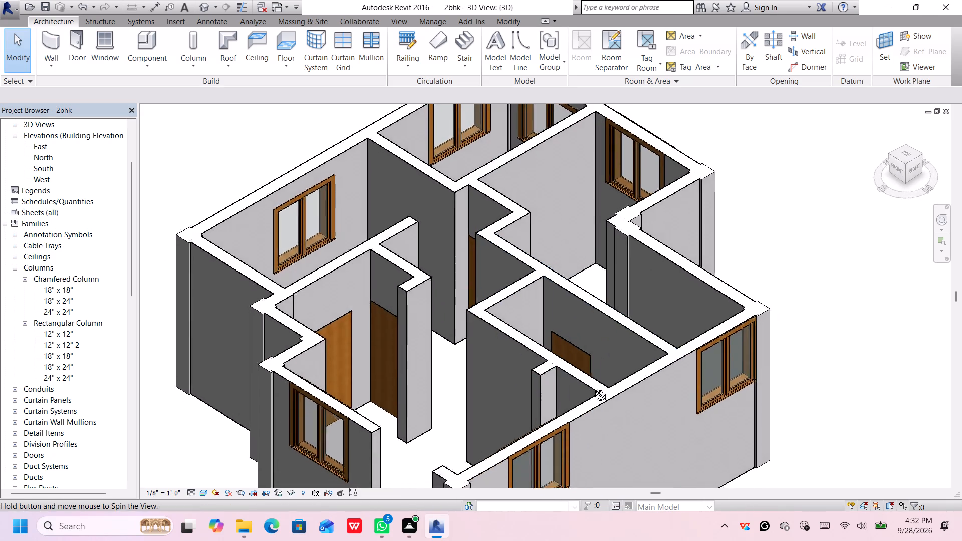
pyautogui.keyDown('shift'); pyautogui.moveTo(593, 388); pyautogui.dragTo(614, 400, button='middle'); pyautogui.keyUp('shift')
pyautogui.keyDown('shift'); pyautogui.middleClick(613, 428); pyautogui.keyUp('shift')
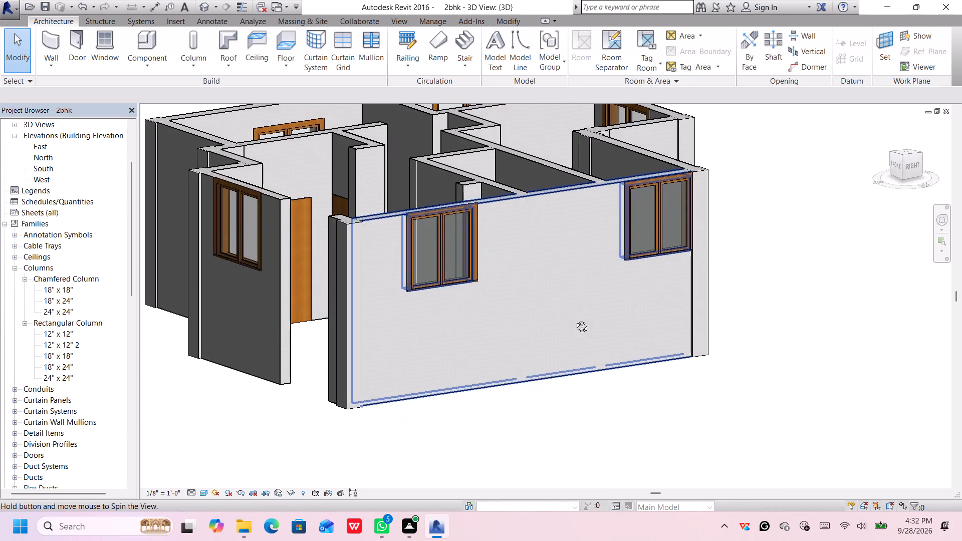
pyautogui.keyDown('shift'); pyautogui.scroll(1, 614, 425); pyautogui.keyUp('shift')
pyautogui.keyDown('shift'); pyautogui.scroll(-6, 614, 425); pyautogui.keyUp('shift')
pyautogui.keyDown('shift'); pyautogui.moveTo(505, 422); pyautogui.dragTo(505, 417, button='middle'); pyautogui.keyUp('shift')
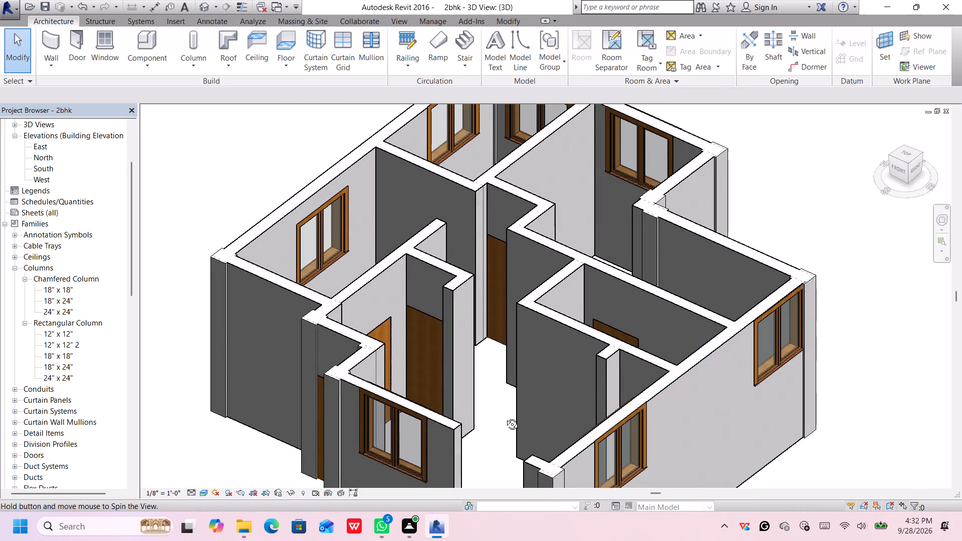
pyautogui.keyDown('shift'); pyautogui.moveTo(505, 417); pyautogui.dragTo(508, 427, button='middle'); pyautogui.keyUp('shift')
pyautogui.scroll(-4, 617, 331)
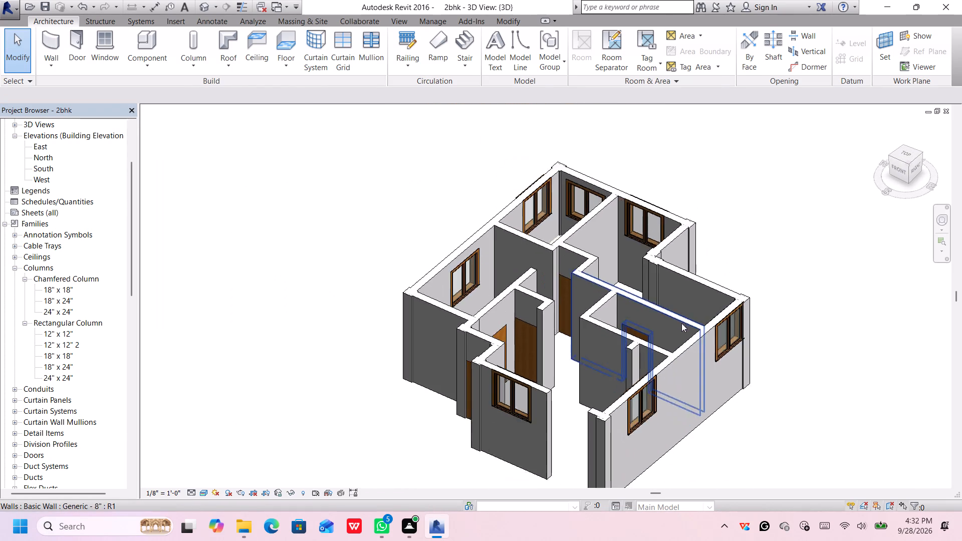
pyautogui.scroll(-1, 681, 323)
pyautogui.moveTo(669, 394); pyautogui.dragTo(639, 329, button='middle')
pyautogui.scroll(4, 555, 342)
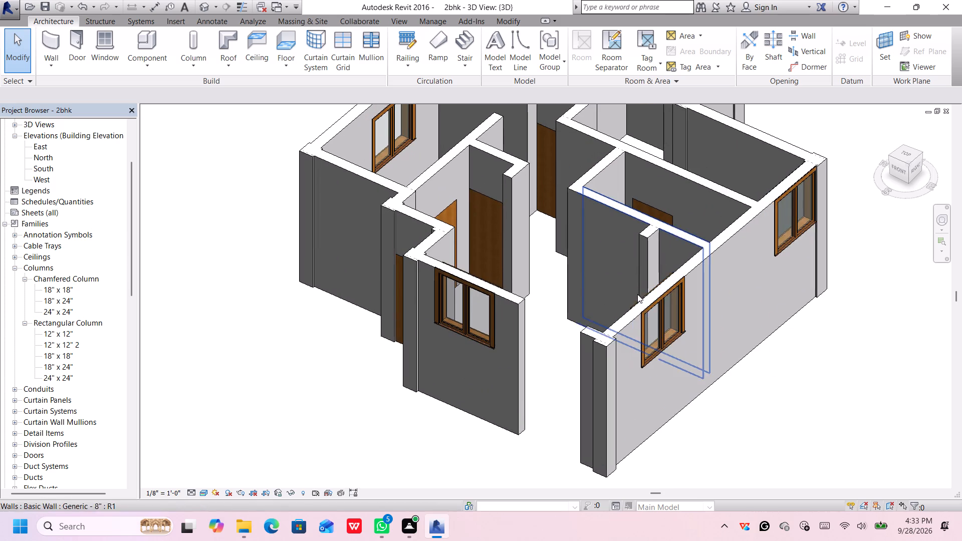
pyautogui.moveTo(637, 294); pyautogui.dragTo(605, 376, button='middle')
pyautogui.scroll(-2, 570, 312)
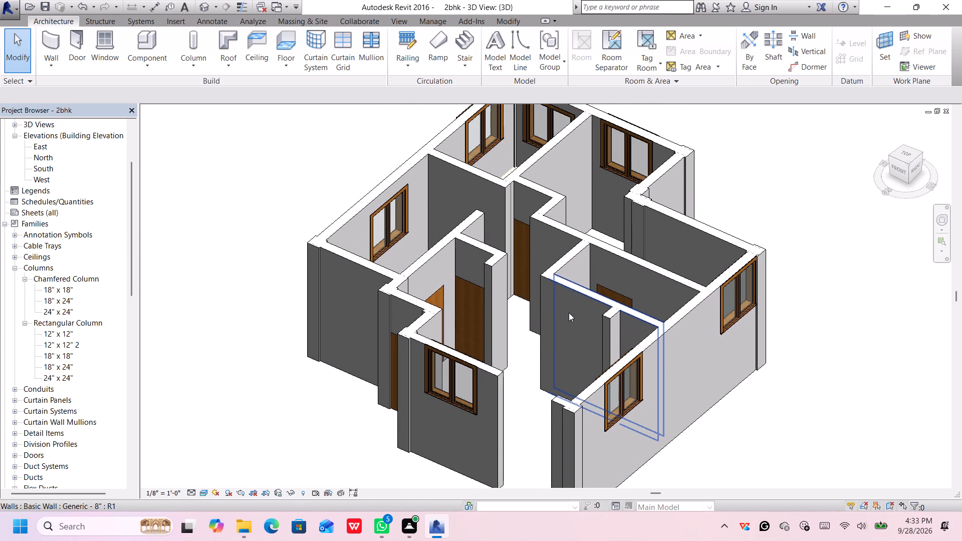
pyautogui.scroll(-1, 554, 309)
pyautogui.moveTo(541, 353); pyautogui.dragTo(533, 343, button='middle')
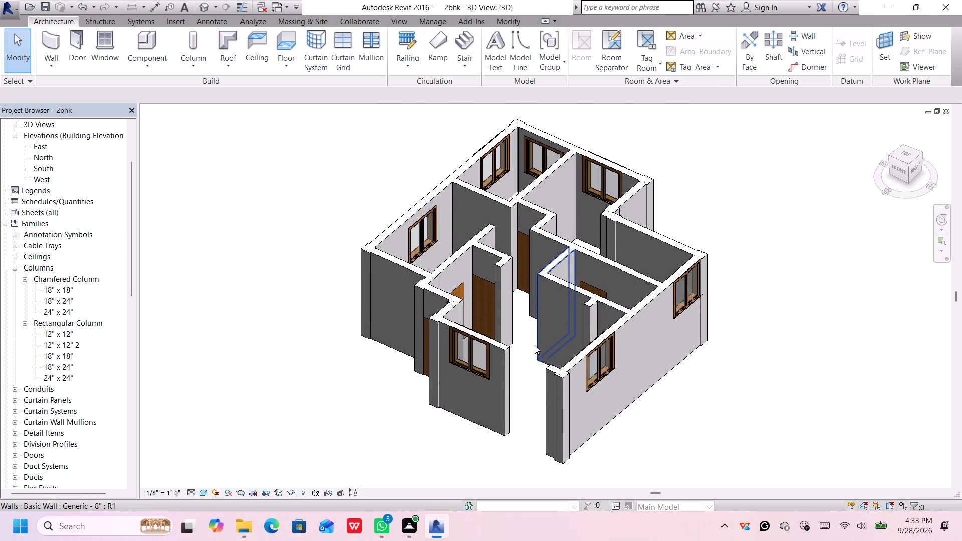
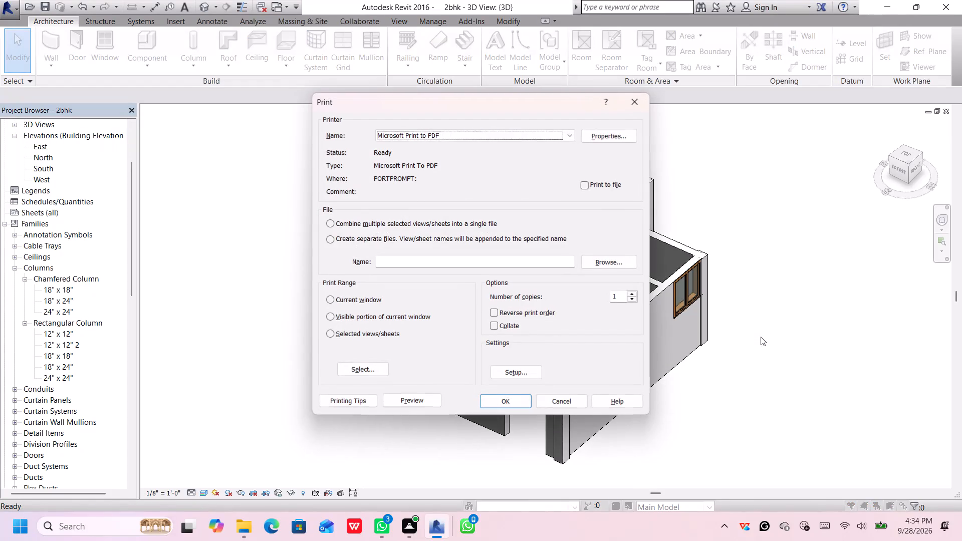
# Print the current window of the 3D view using the Microsoft Print to PDF printer.
pyautogui.click(486, 138)
pyautogui.click(486, 138)
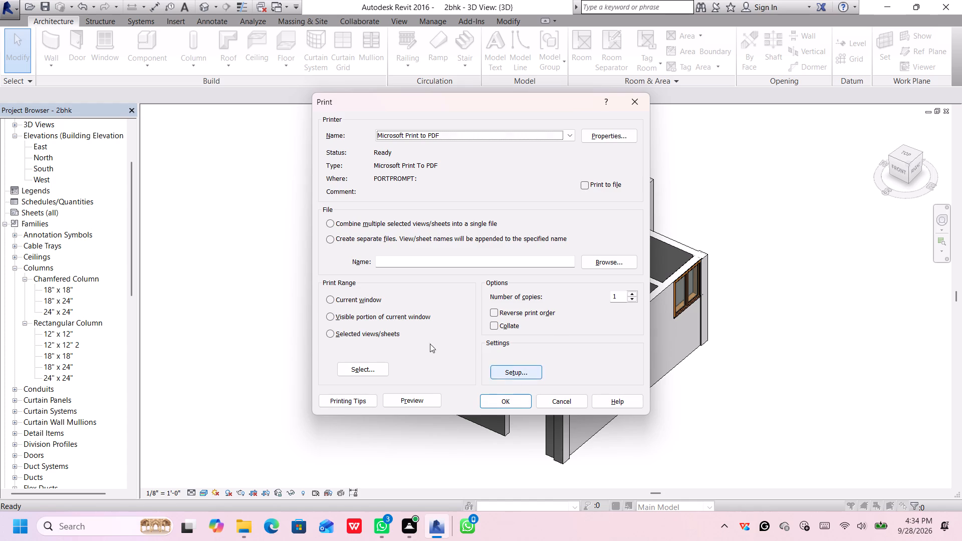
pyautogui.click(332, 300)
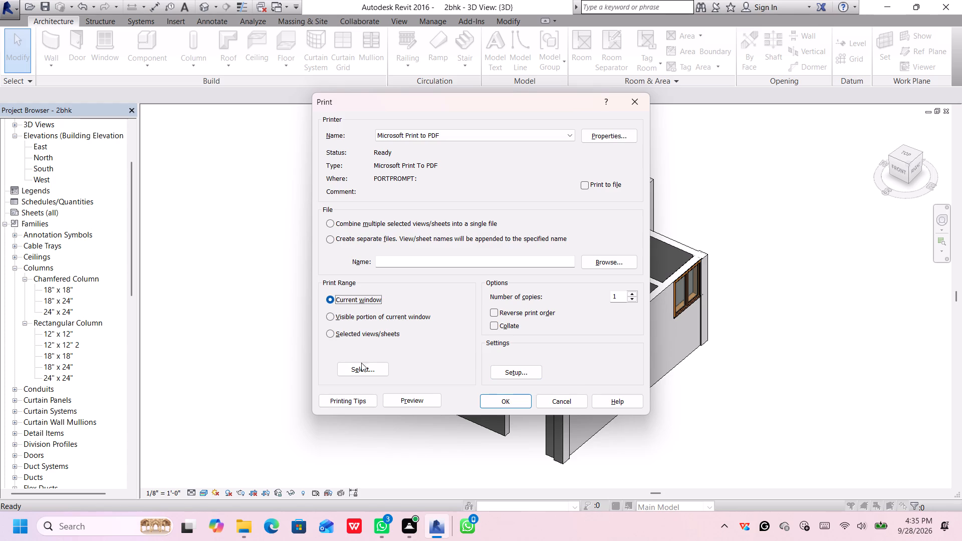
pyautogui.click(364, 372)
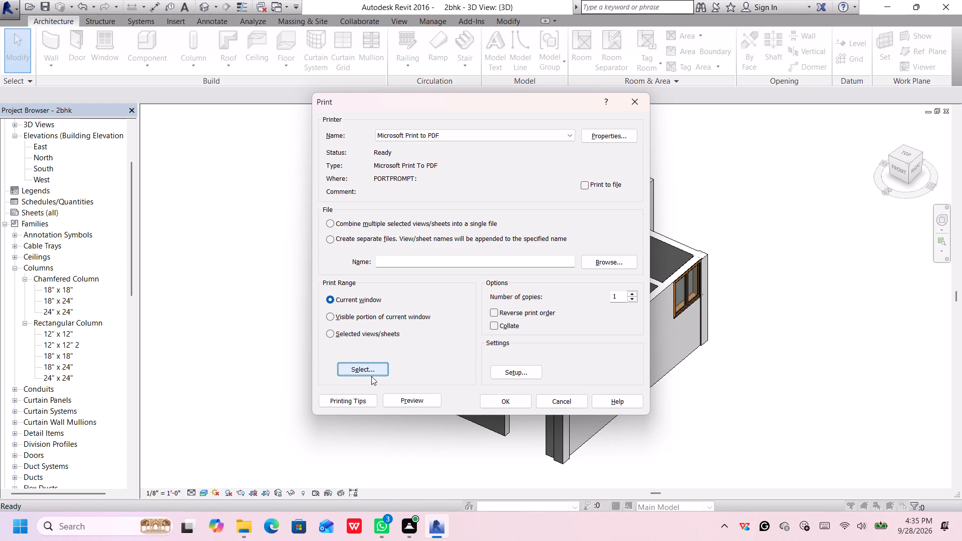
pyautogui.click(366, 372)
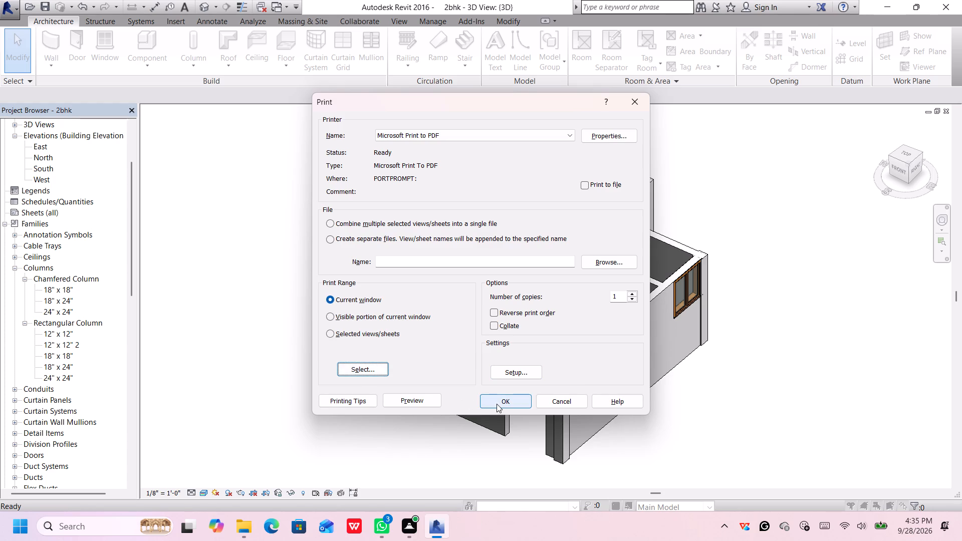
pyautogui.click(497, 404)
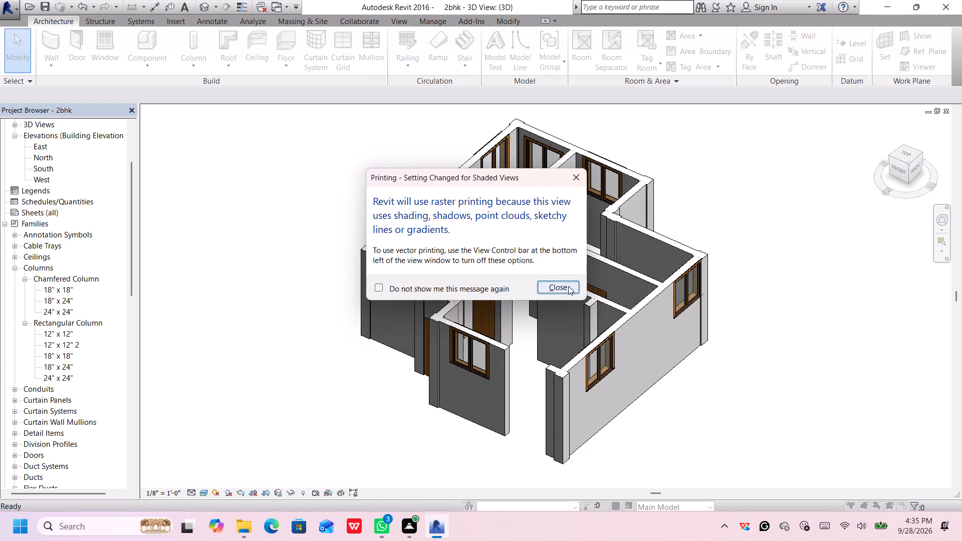
pyautogui.click(567, 285)
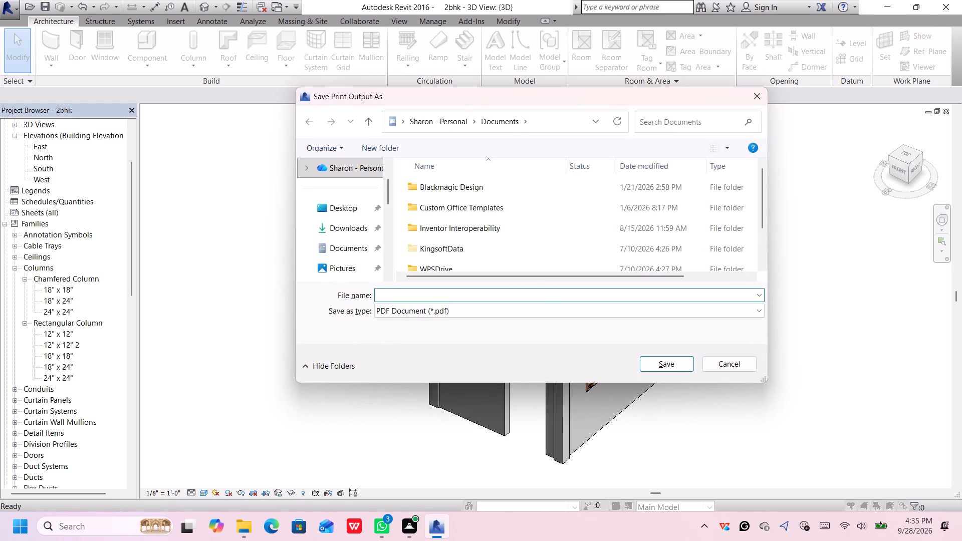
# Save the print output as a PDF named 2bhk in the Desktop folder fuji > REVIT architecture > 2BHK.
pyautogui.press('2')
pyautogui.write('bhk')
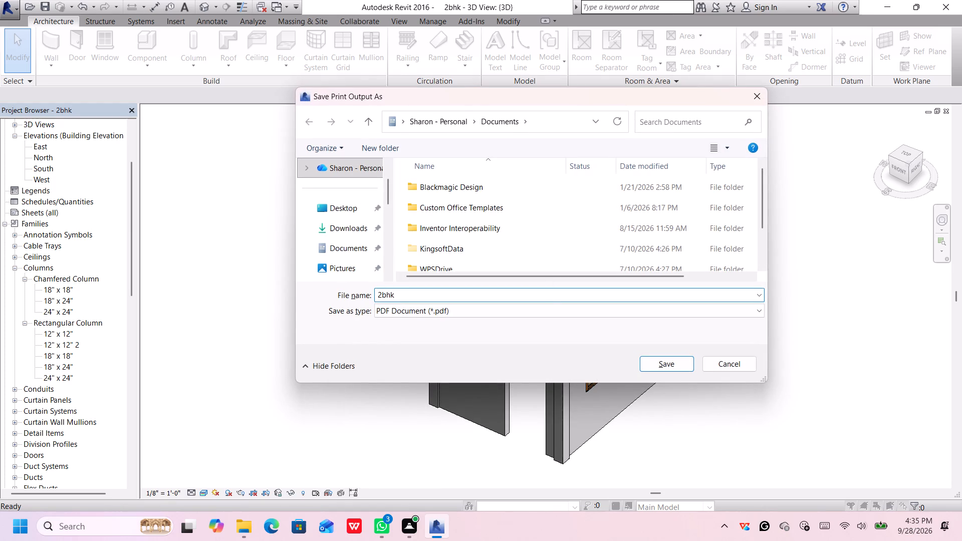
pyautogui.doubleClick(353, 208)
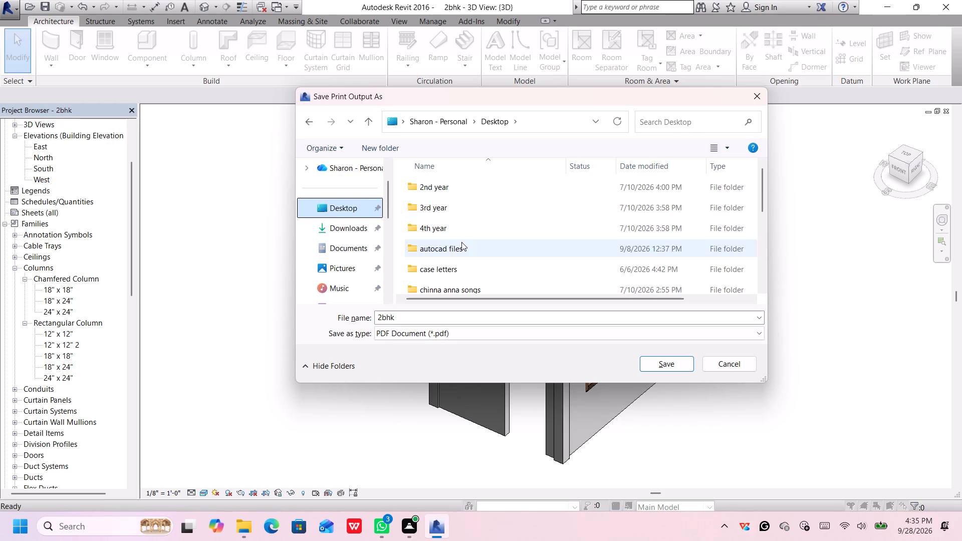
pyautogui.scroll(-8, 466, 232)
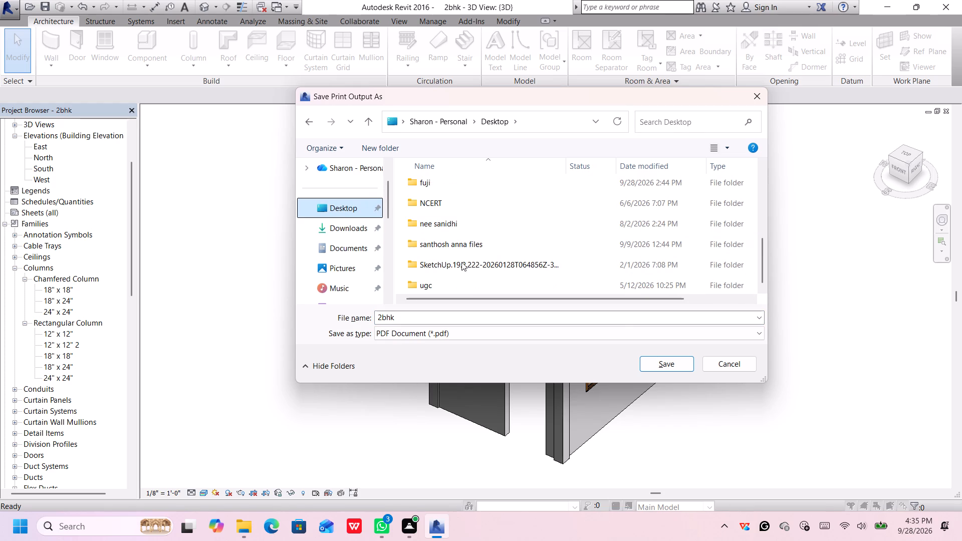
pyautogui.scroll(9, 457, 287)
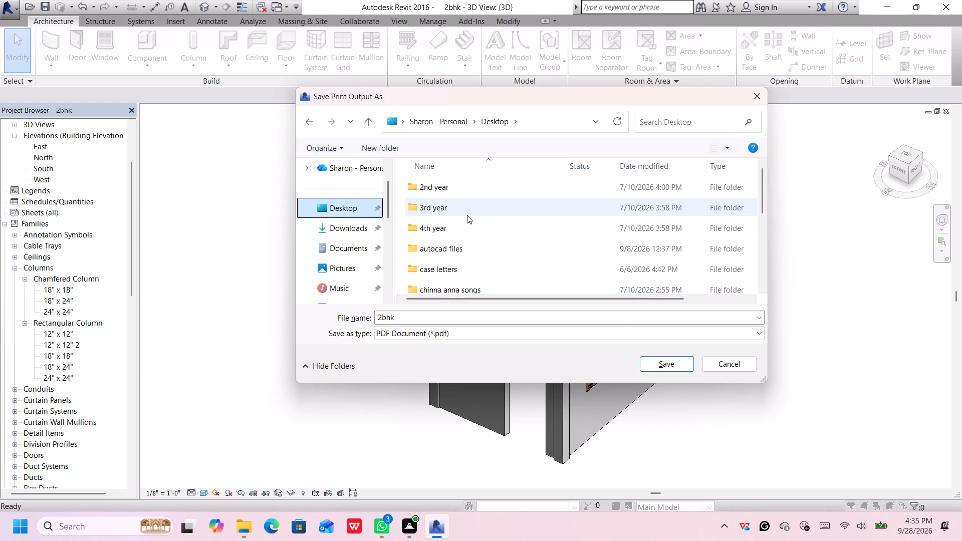
pyautogui.scroll(-3, 467, 217)
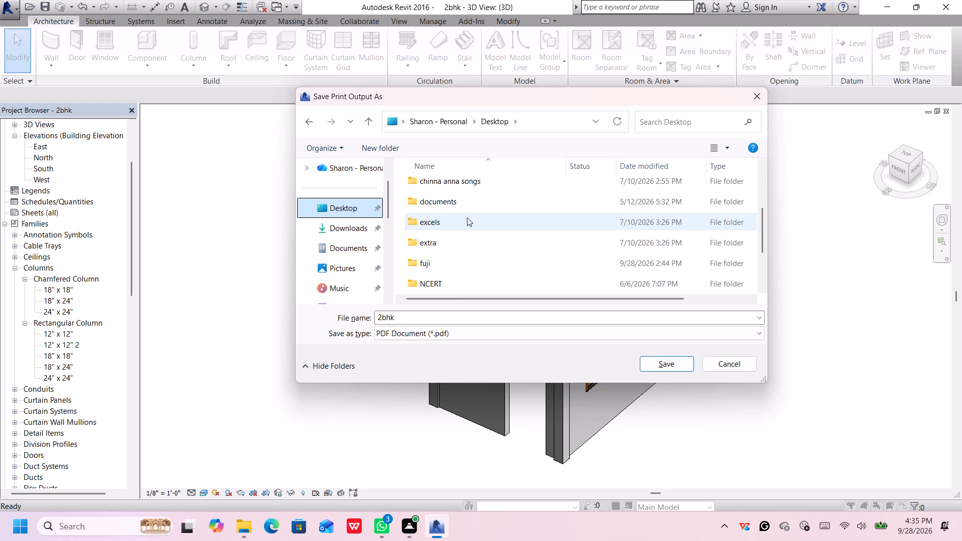
pyautogui.doubleClick(474, 204)
pyautogui.doubleClick(474, 203)
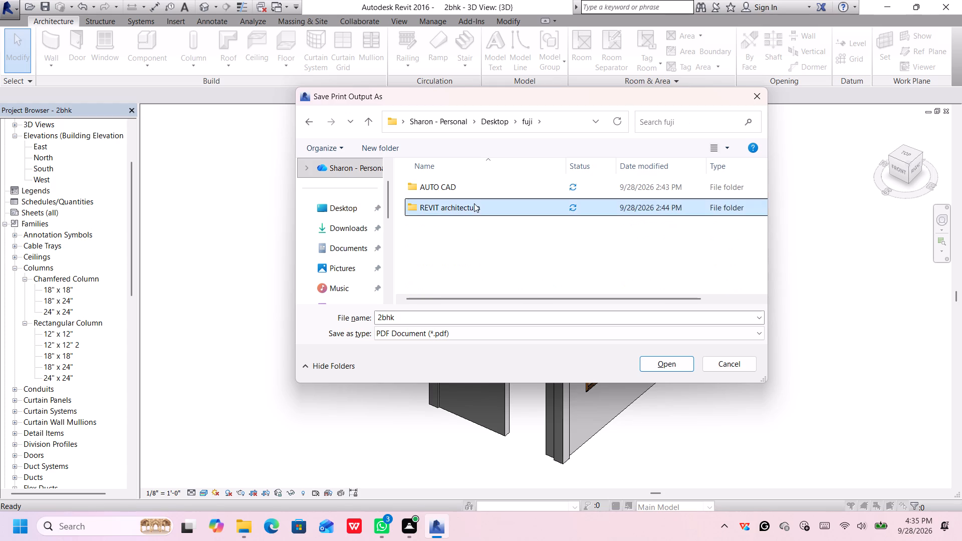
pyautogui.doubleClick(479, 190)
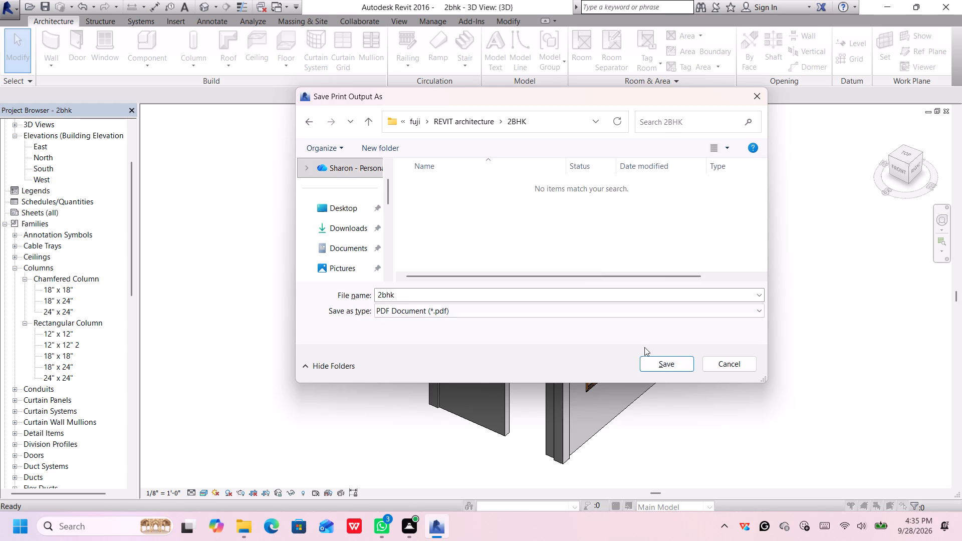
pyautogui.click(676, 363)
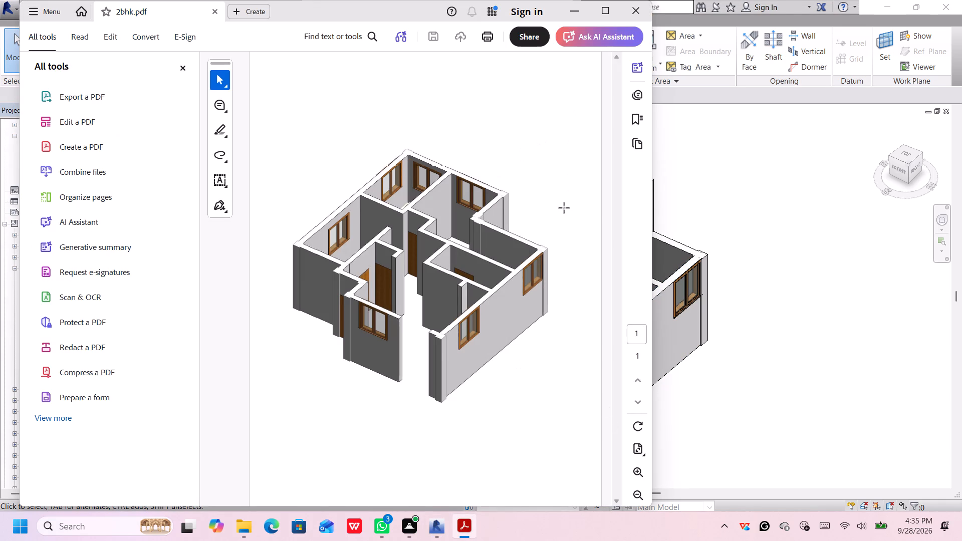
# Look over the printed 2bhk.pdf in Adobe Acrobat and close it to return to the Revit model.
pyautogui.scroll(-3, 572, 194)
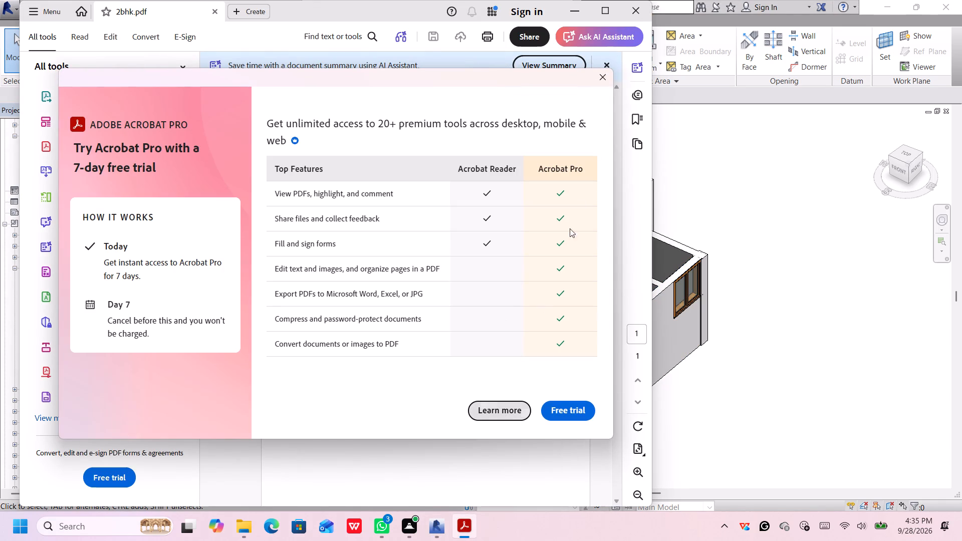
pyautogui.click(600, 76)
pyautogui.click(605, 77)
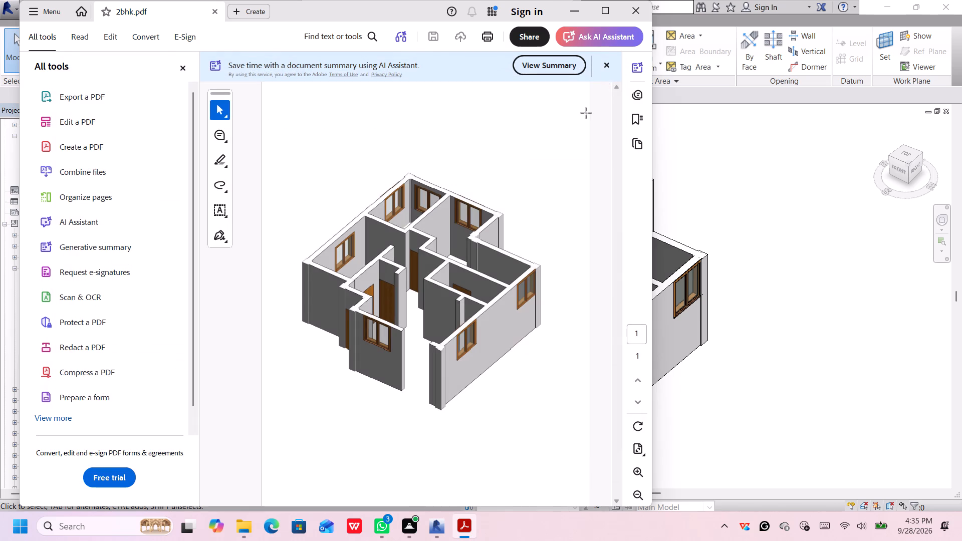
pyautogui.click(640, 12)
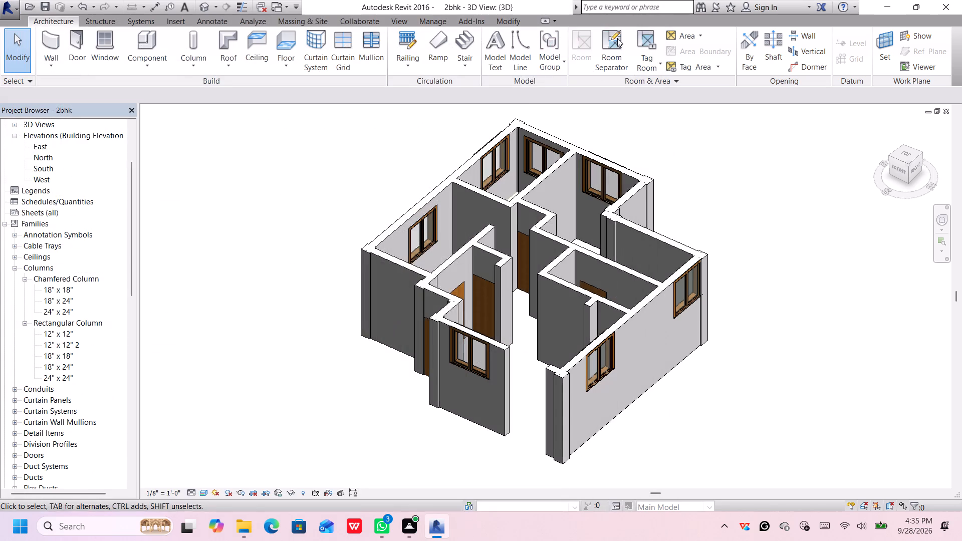